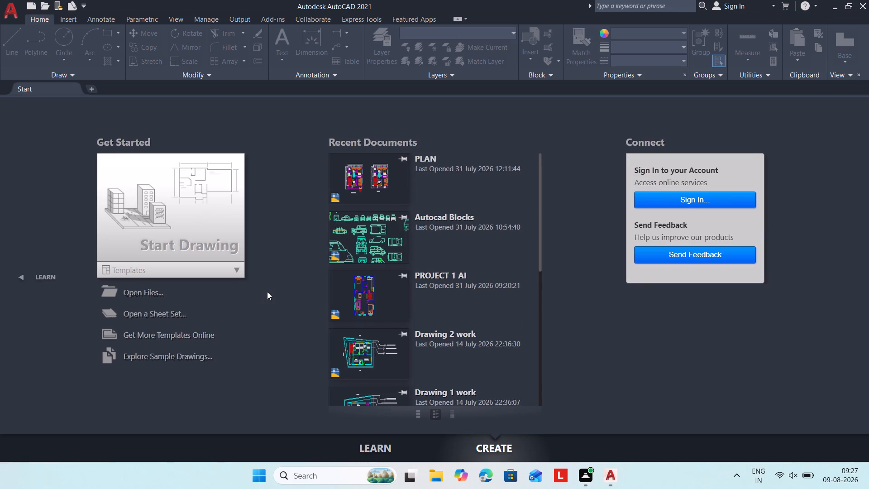
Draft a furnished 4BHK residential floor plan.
Start a new blank drawing.
double_click(197, 228)
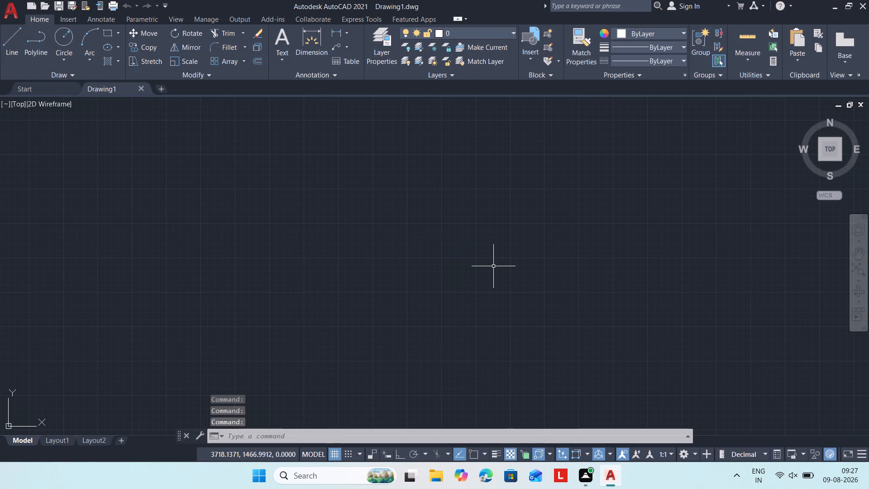
Configure the drawing units to Engineering length with 0'-0.00" precision and an insertion scale in inches.
key(u)
key(n)
key(space)
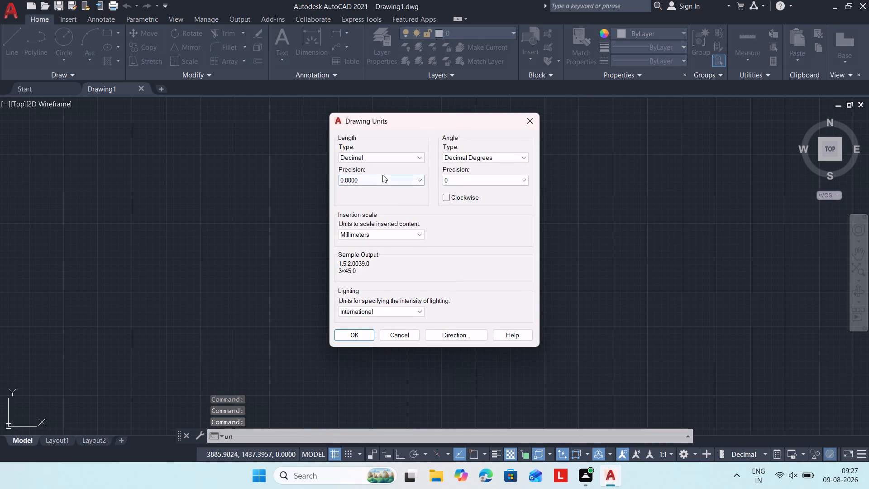
click(384, 161)
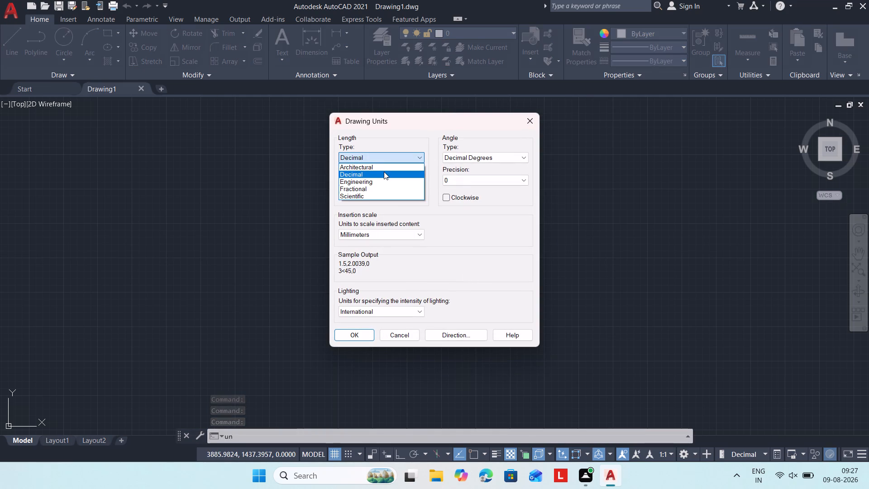
click(362, 182)
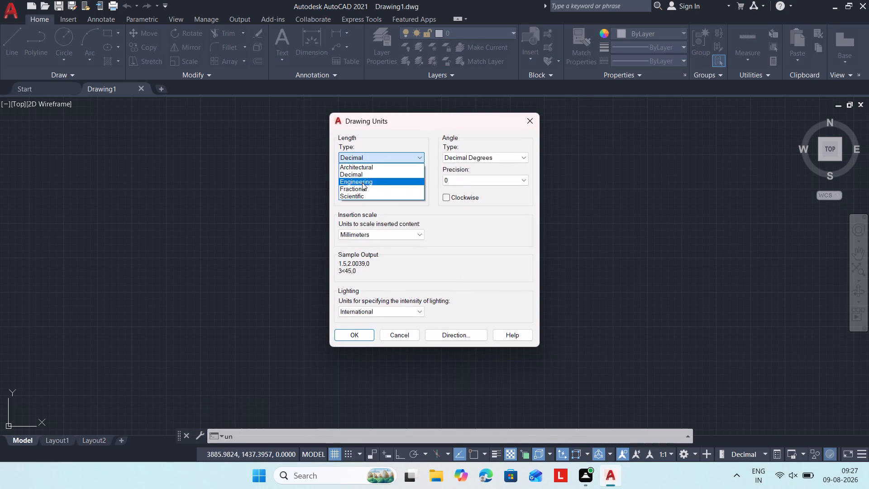
click(387, 183)
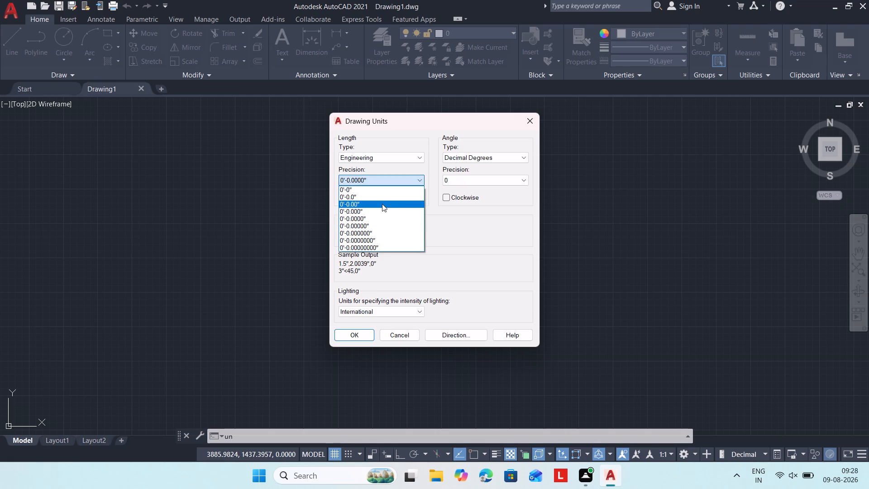
click(382, 204)
click(372, 178)
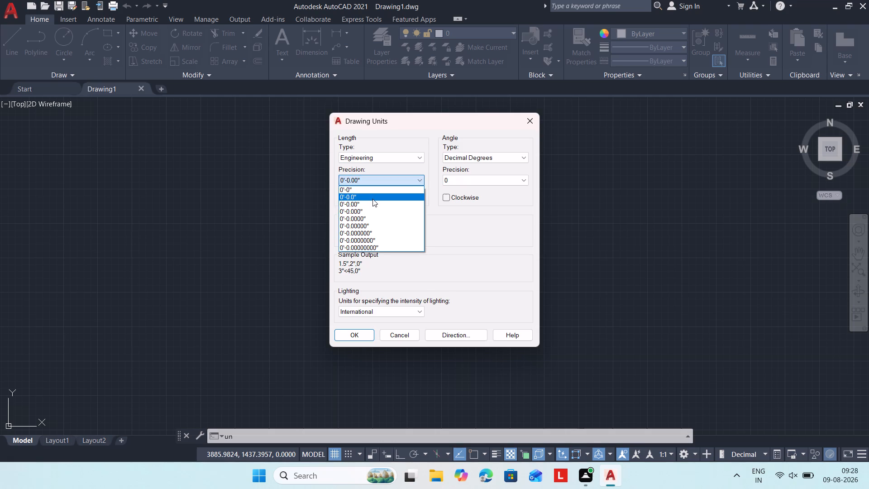
click(372, 199)
click(372, 182)
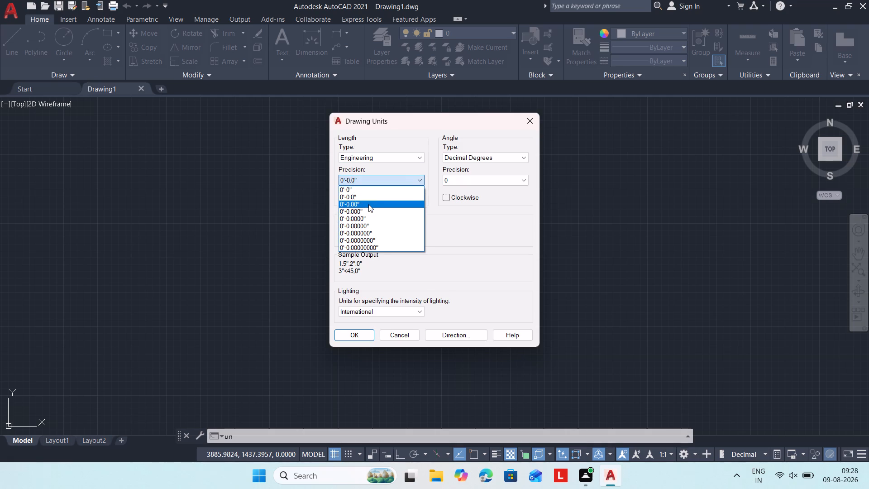
click(368, 204)
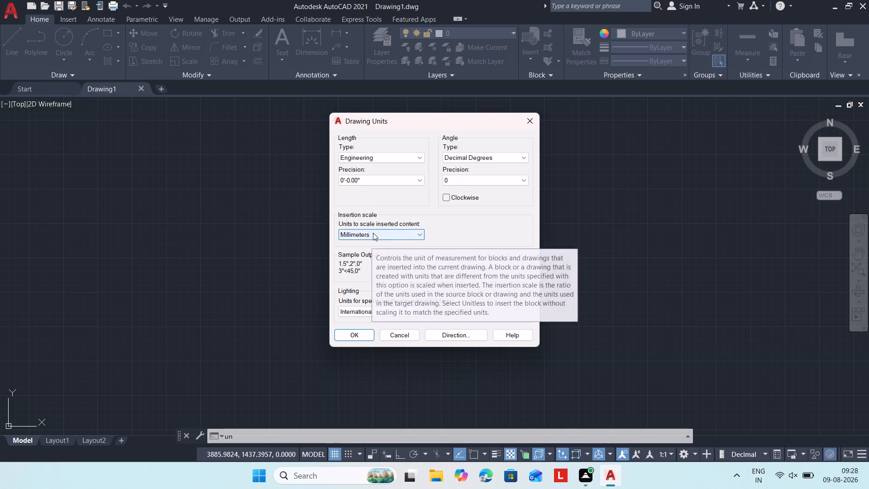
click(373, 233)
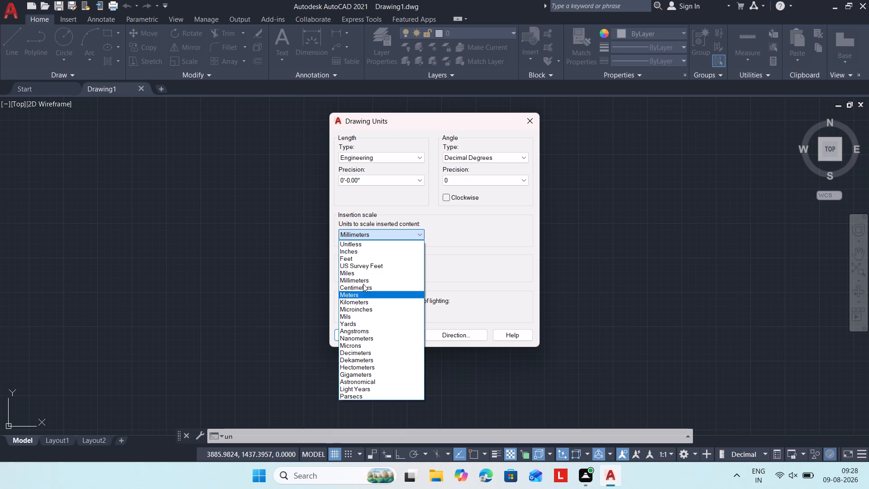
click(361, 249)
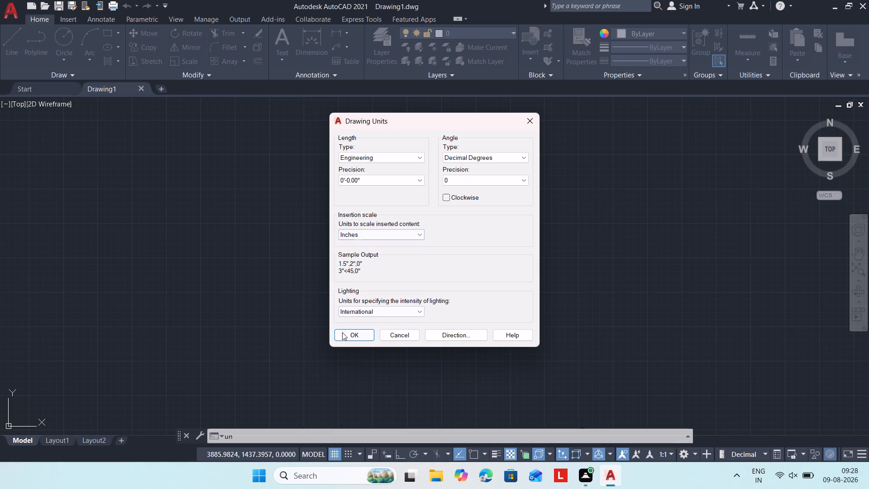
click(349, 334)
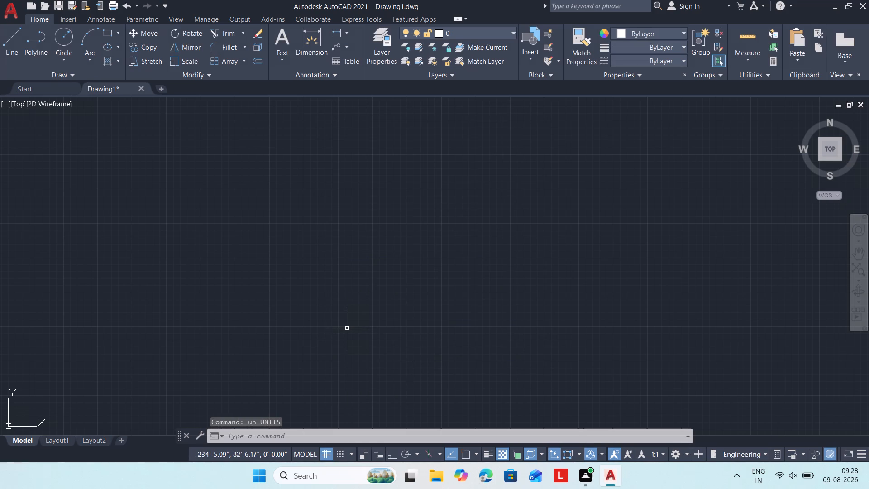
Modify the ISO-25 dimension style to an arrow size of 3 and a text height of 4.
text(d)
key(space)
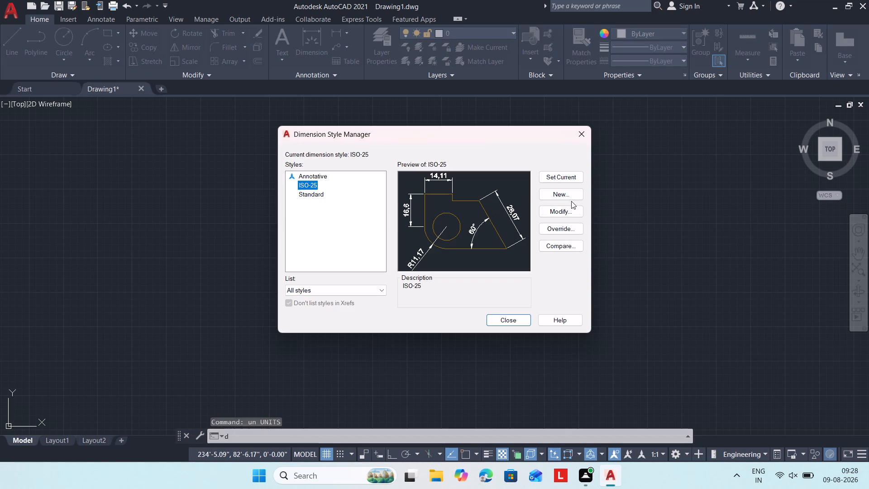
click(563, 208)
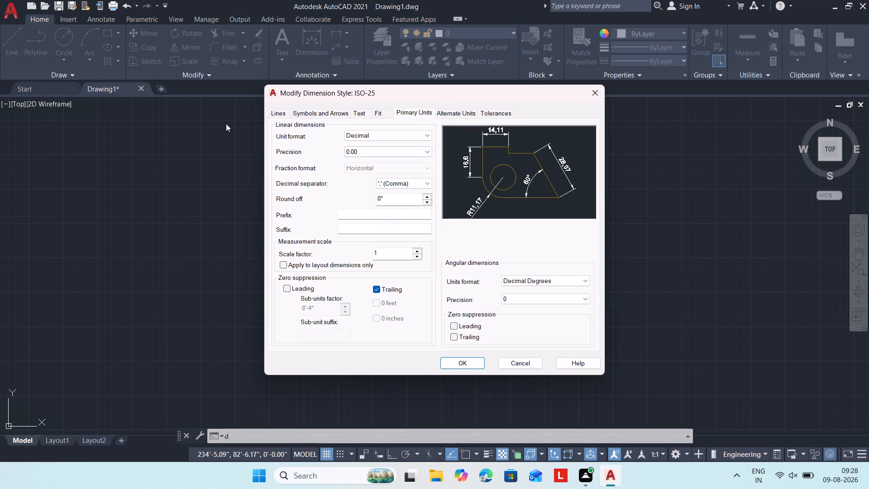
click(310, 112)
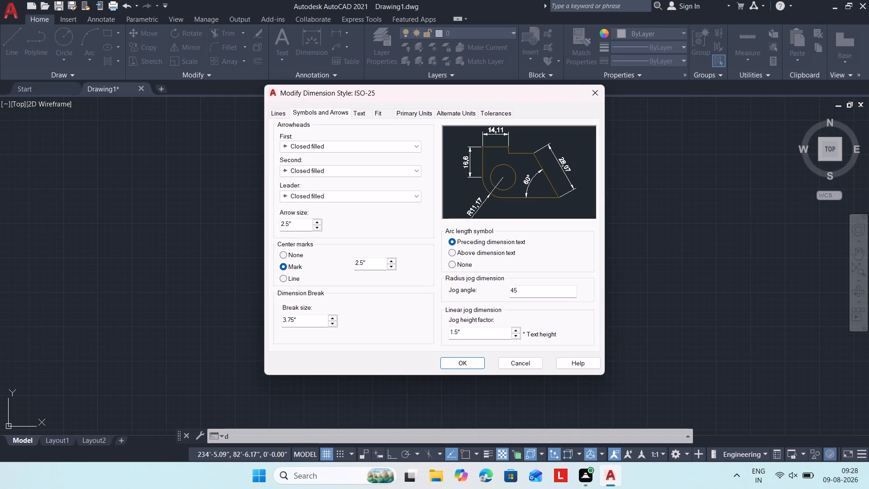
drag(288, 227, 272, 219)
key(3)
click(353, 111)
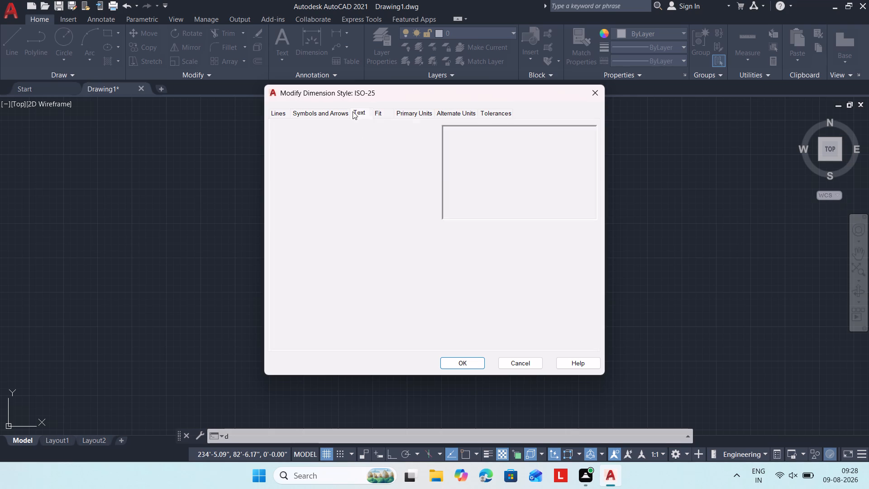
drag(398, 195, 368, 193)
key(4)
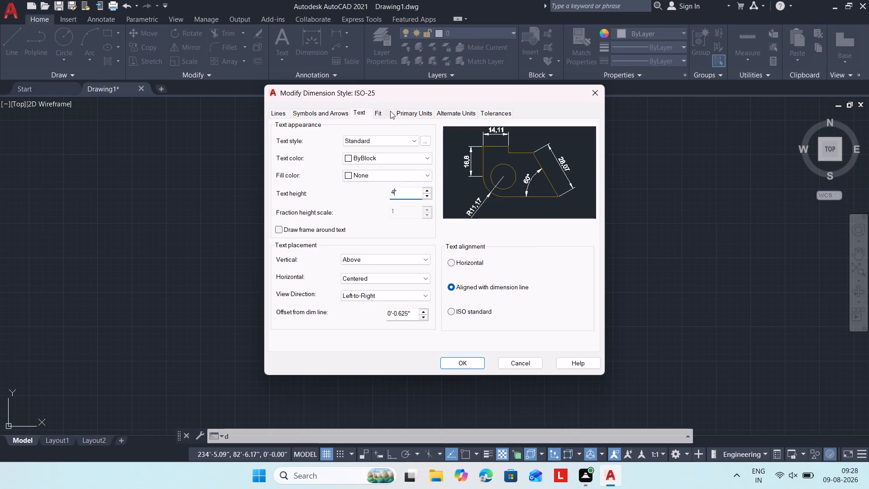
Set the ISO-25 style's primary units to Engineering with 0'-0.00" precision and make the style current.
click(407, 111)
click(383, 135)
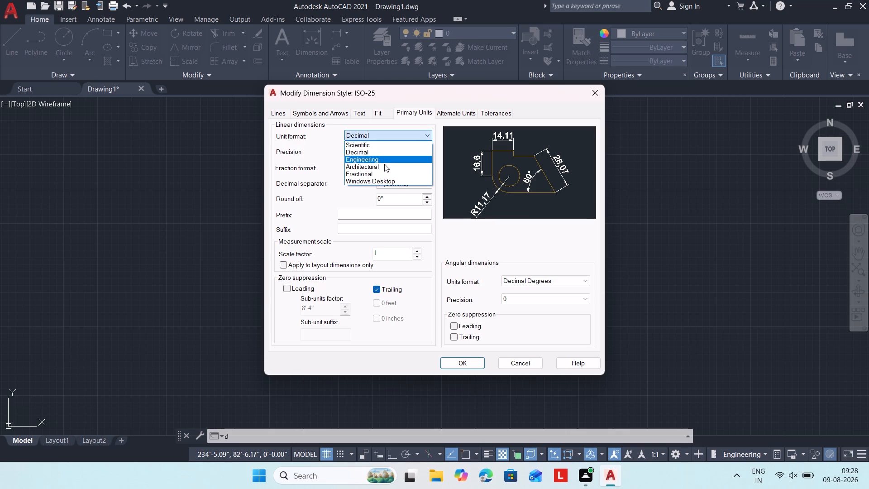
click(384, 165)
click(386, 139)
click(380, 161)
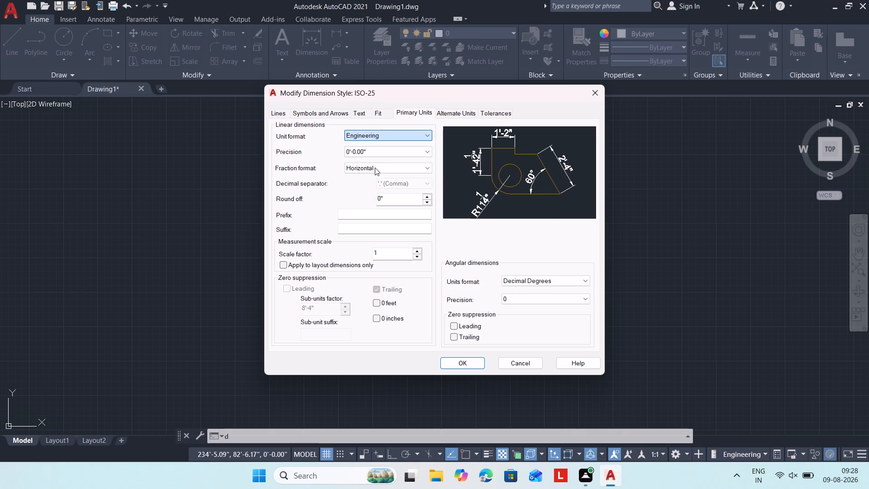
click(371, 146)
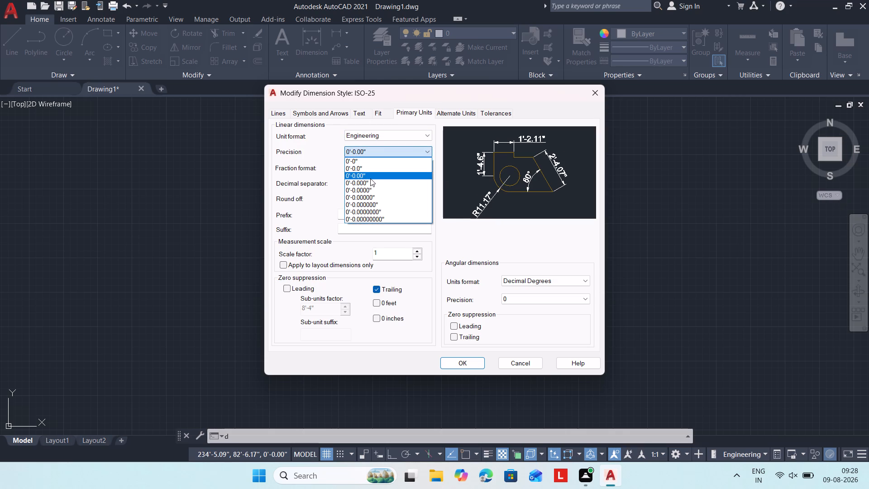
click(370, 177)
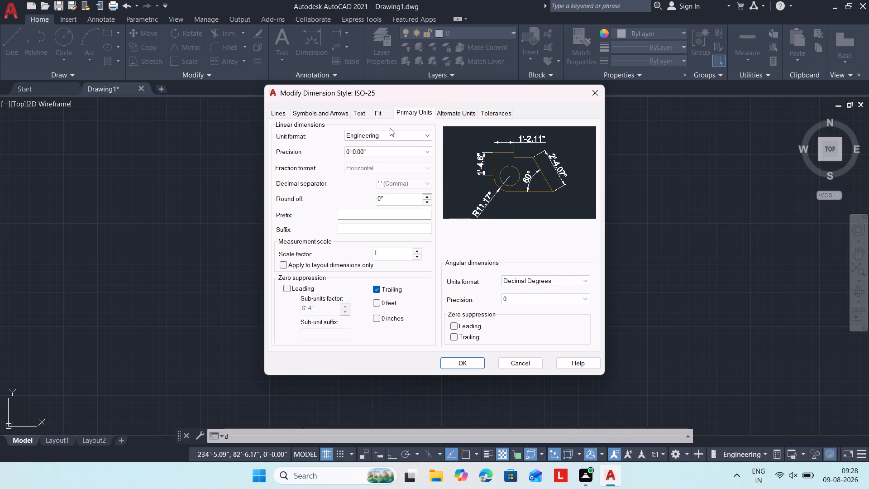
click(363, 111)
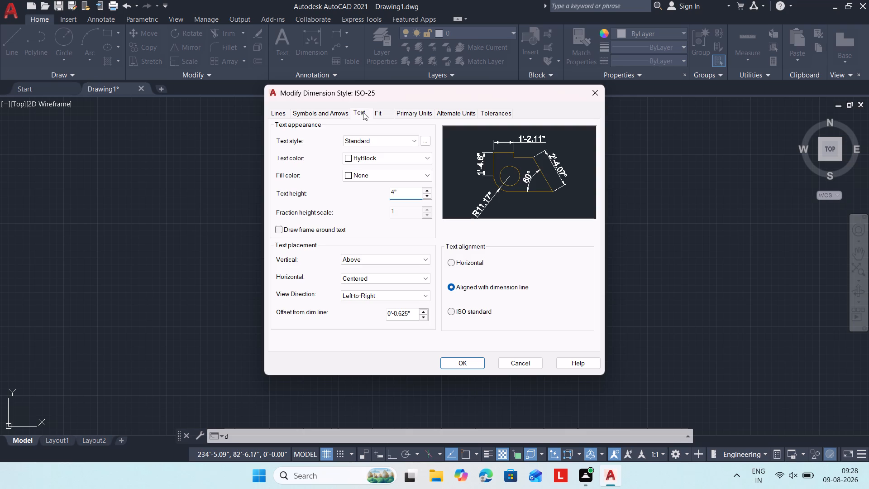
click(431, 114)
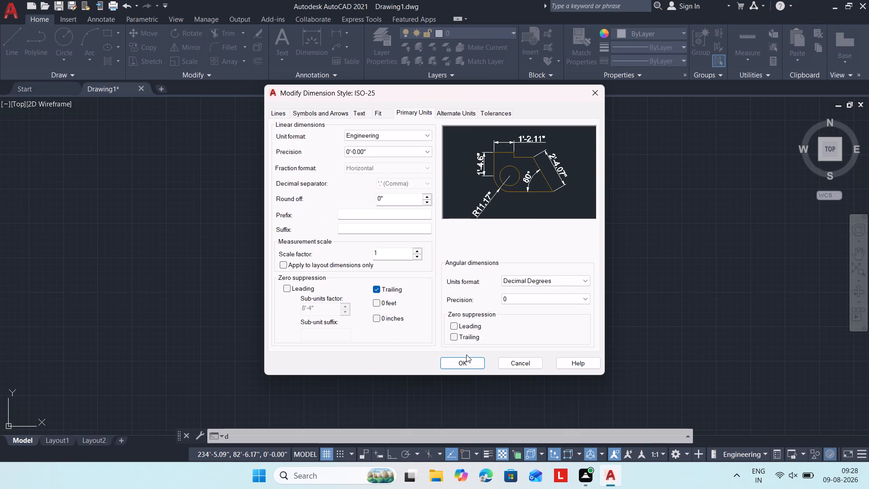
click(454, 367)
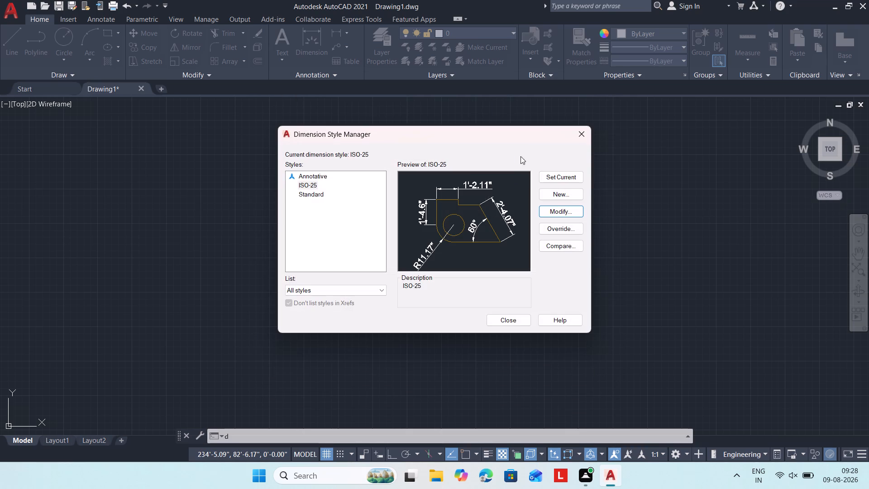
click(560, 175)
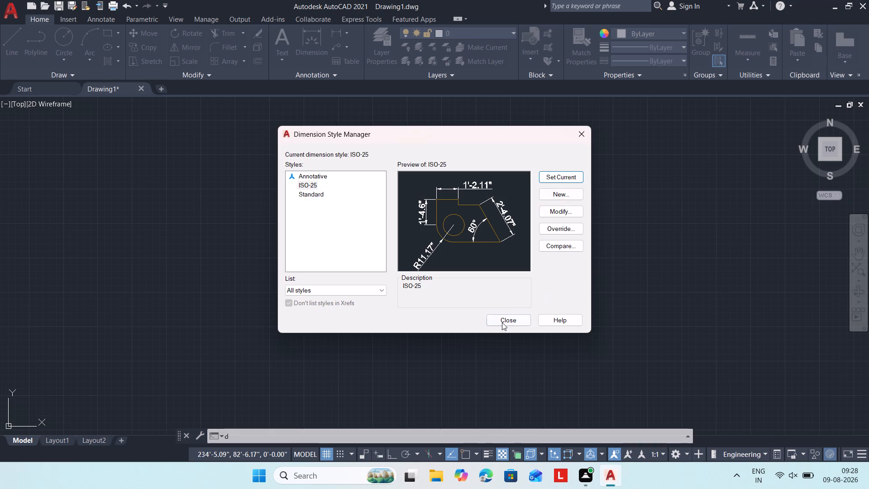
click(497, 322)
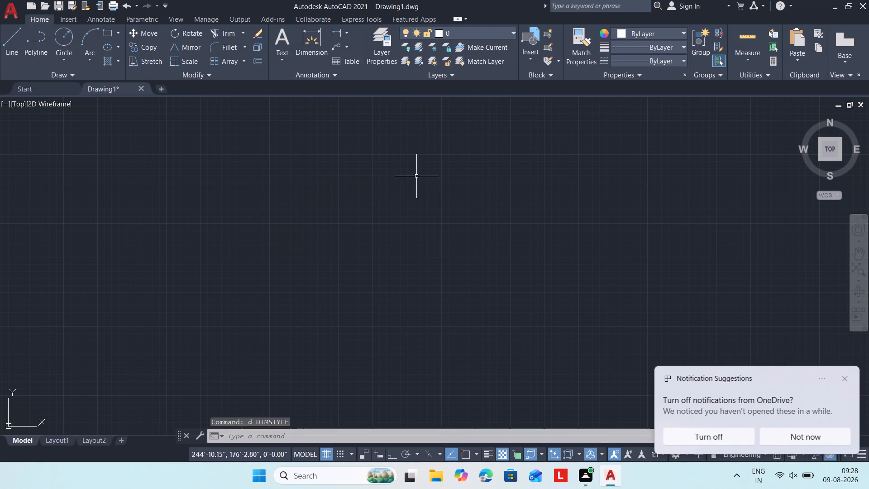
Create a new layer named walls.
click(848, 379)
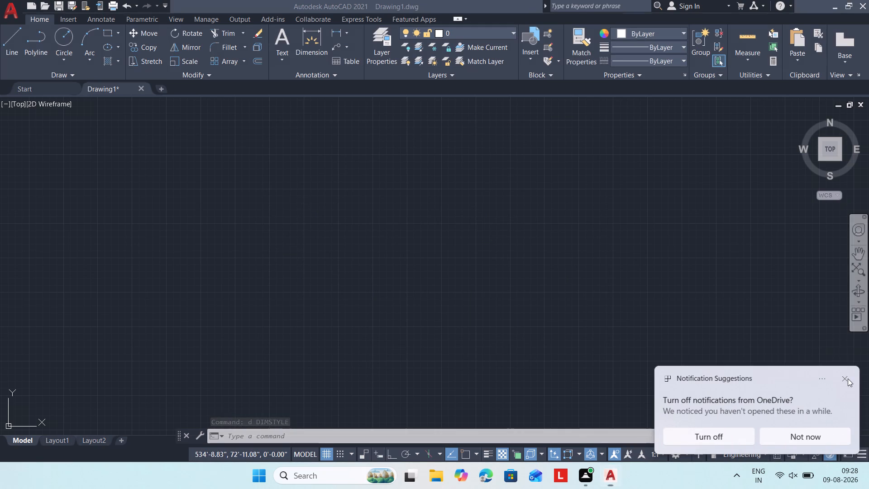
click(381, 61)
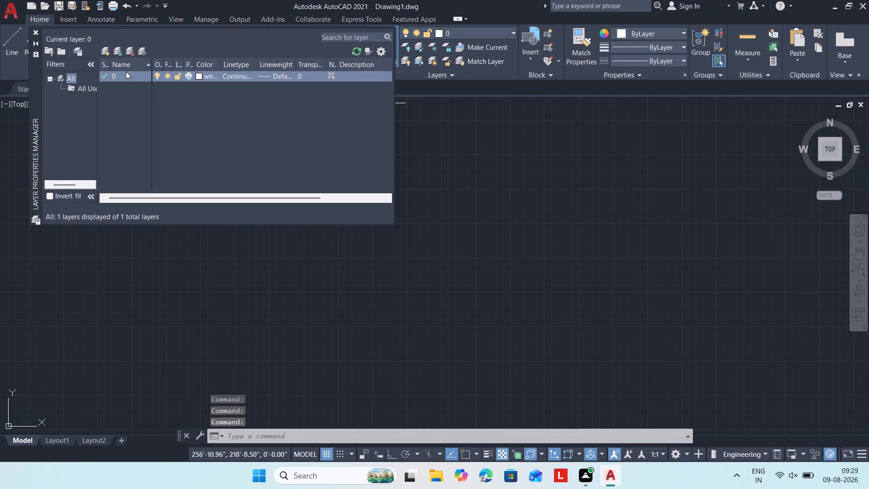
click(104, 47)
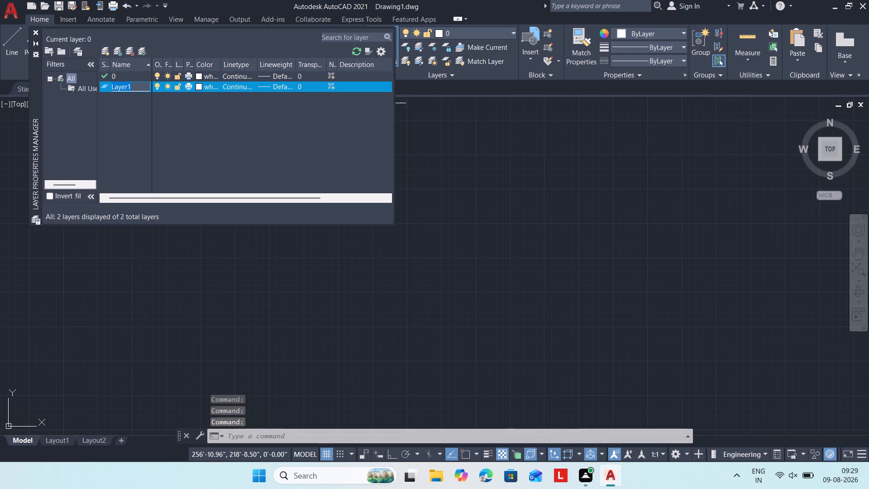
key(e)
key(BackSpace)
text(wa)
text(lls)
key(space)
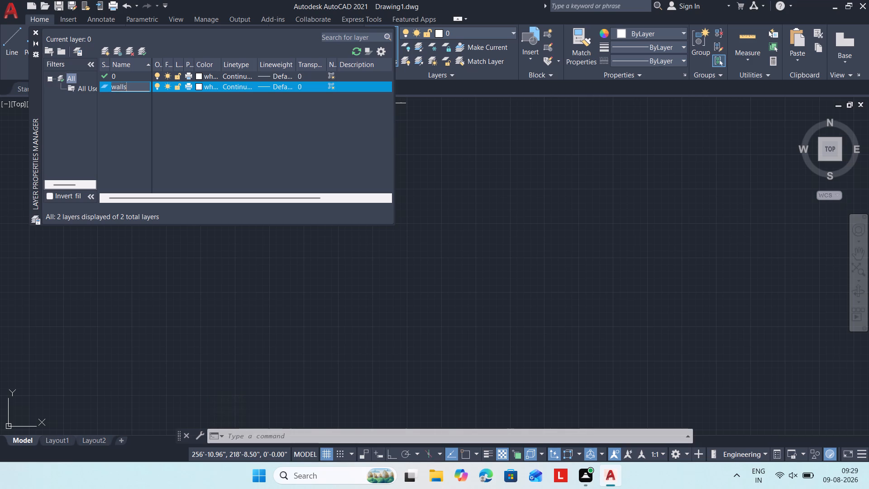
key(BackSpace)
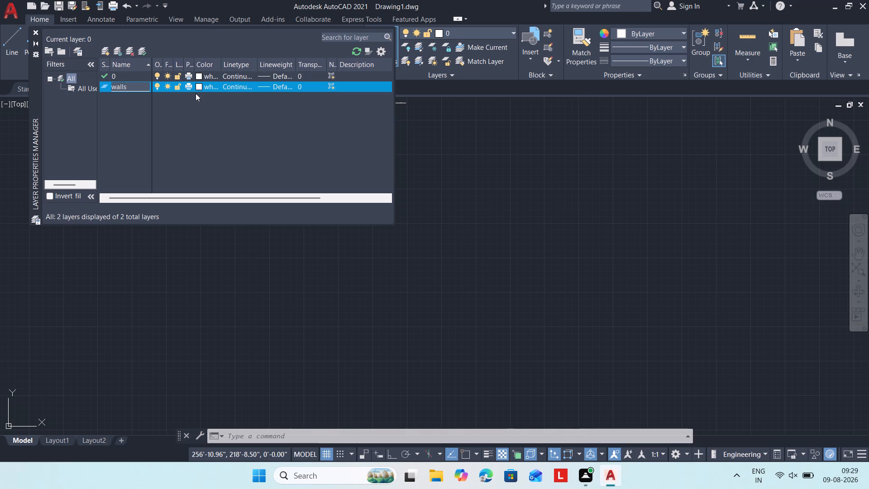
Set the walls layer's color to magenta and make it the current layer.
click(201, 85)
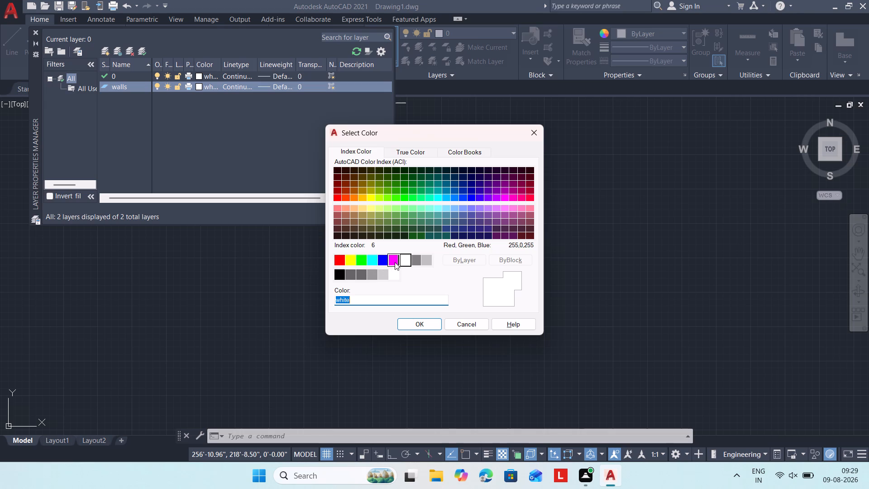
click(339, 258)
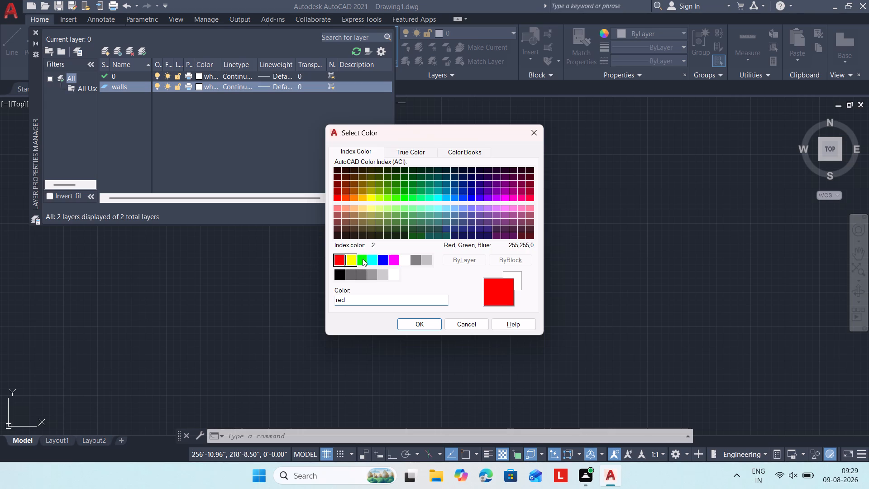
click(390, 259)
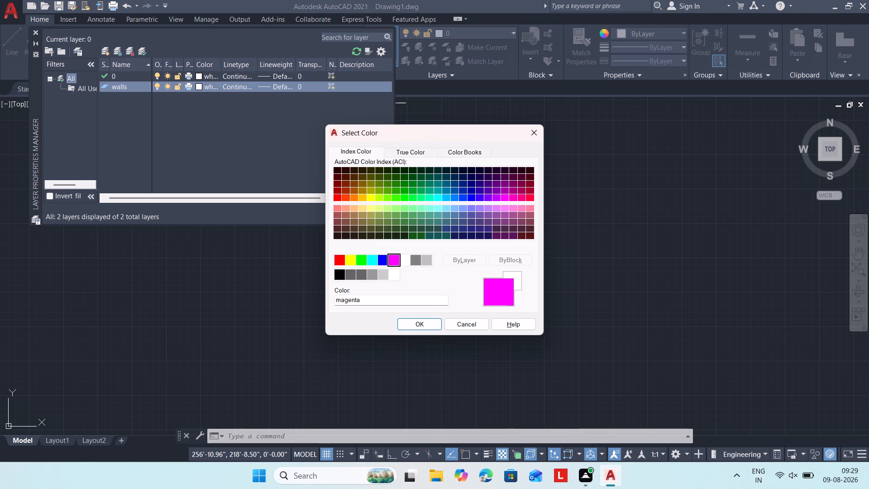
drag(417, 326, 412, 317)
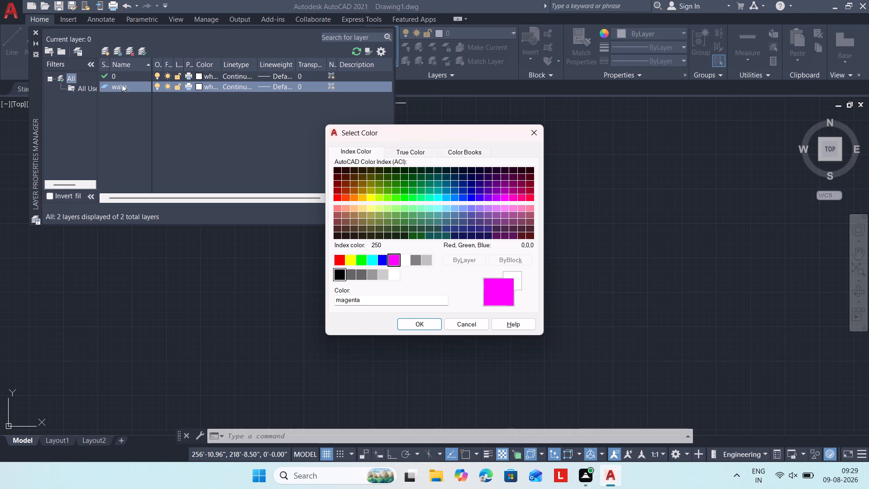
click(414, 318)
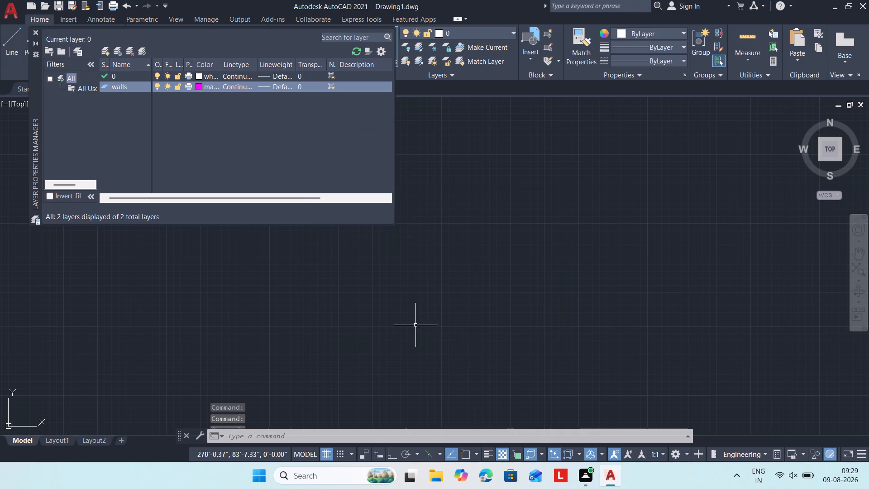
click(143, 53)
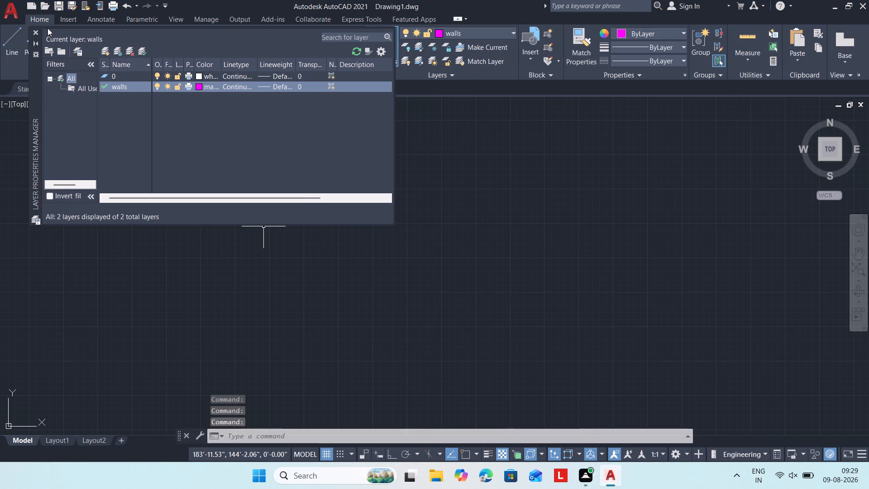
click(36, 29)
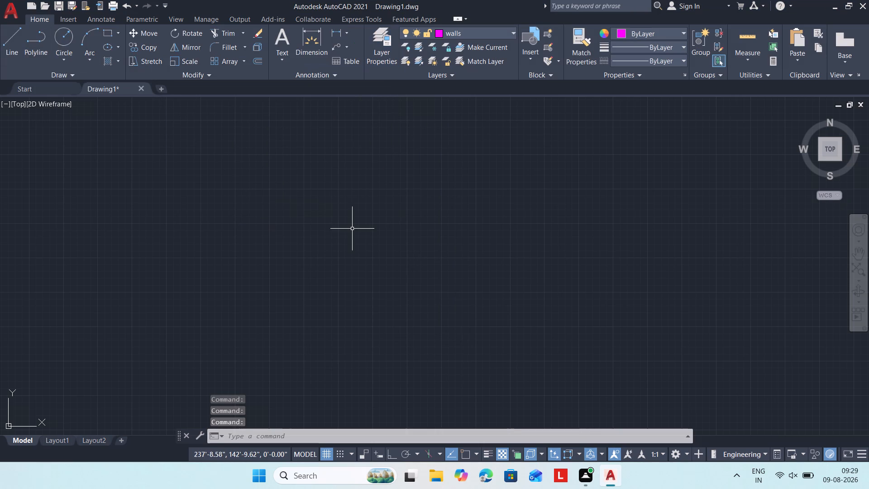
Draw a horizontal construction line across the upper part of the drawing area.
text(xl)
key(space)
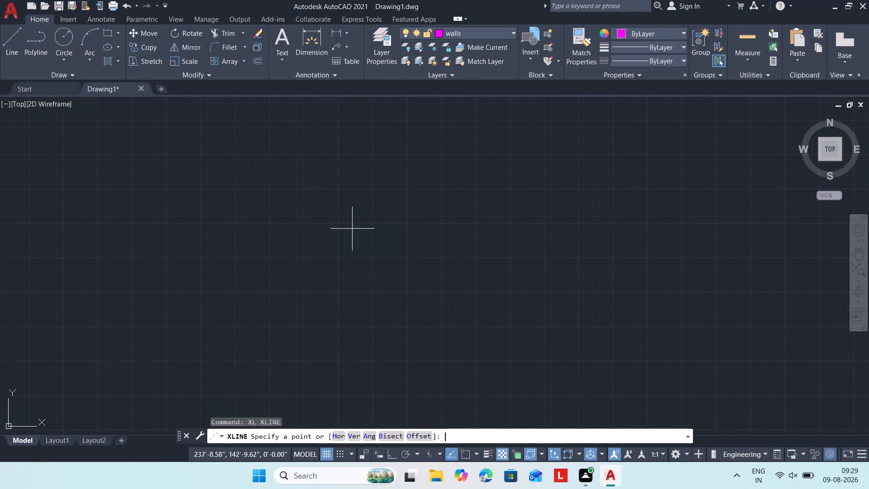
text(h)
key(space)
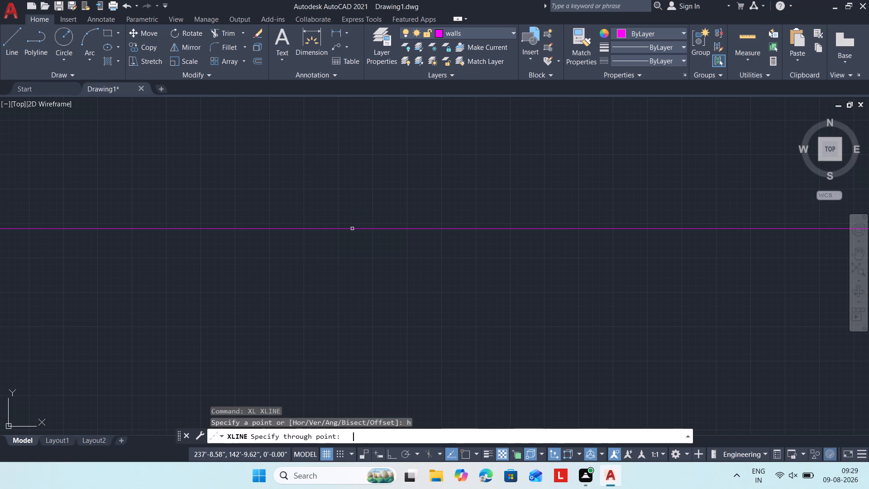
click(392, 184)
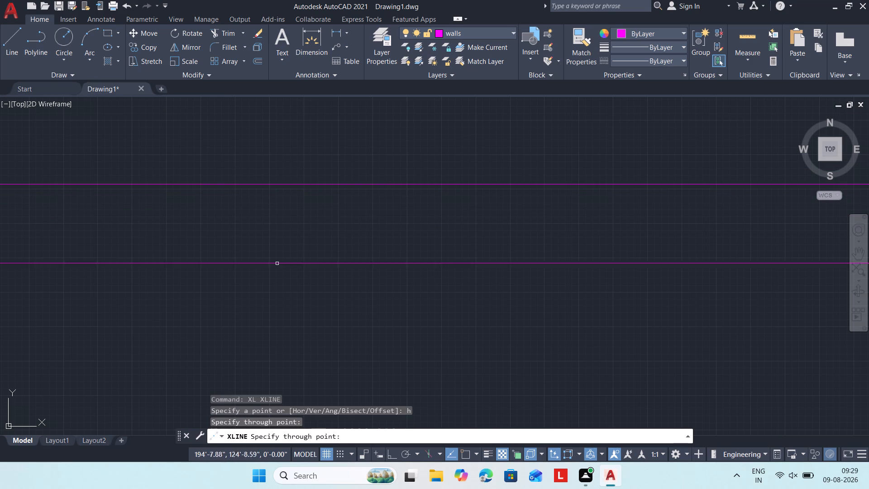
key(Escape)
Draw a vertical construction line crossing the horizontal one, left of the drawing area's centre.
text(xl)
key(space)
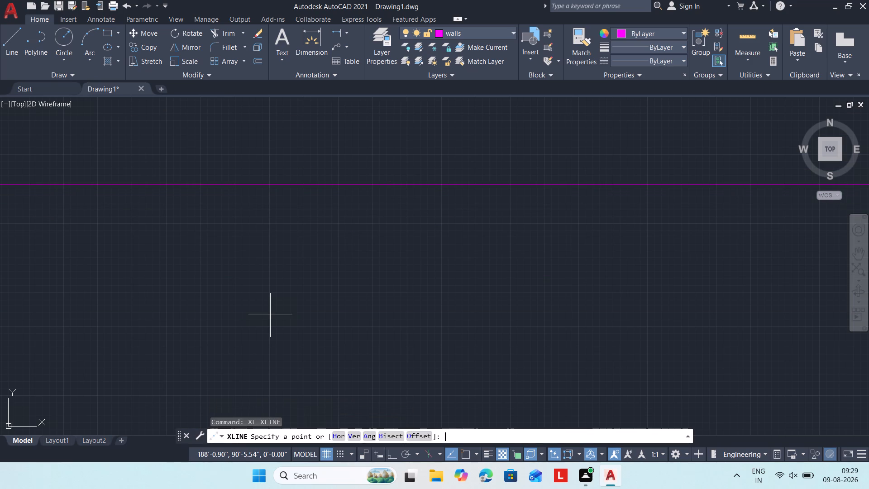
text(v)
key(space)
click(265, 316)
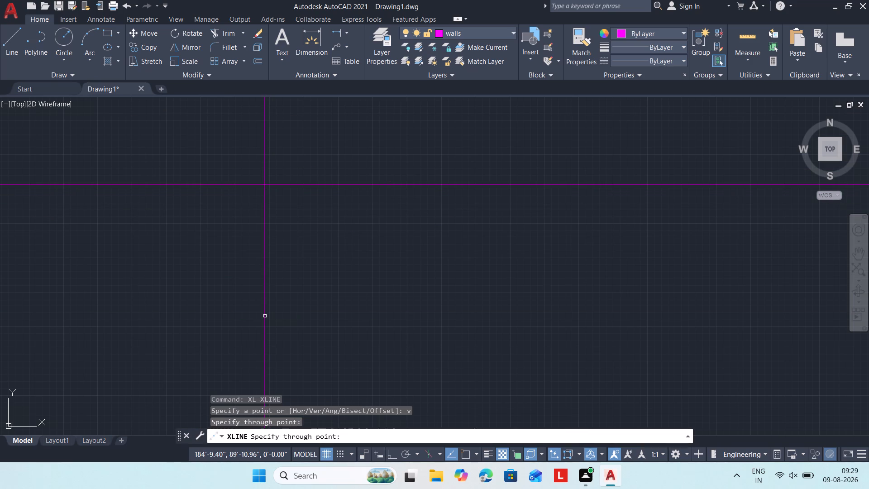
key(Escape)
Trim the vertical line above and the horizontal line left of their intersection, leaving a top-left corner.
text(ttr)
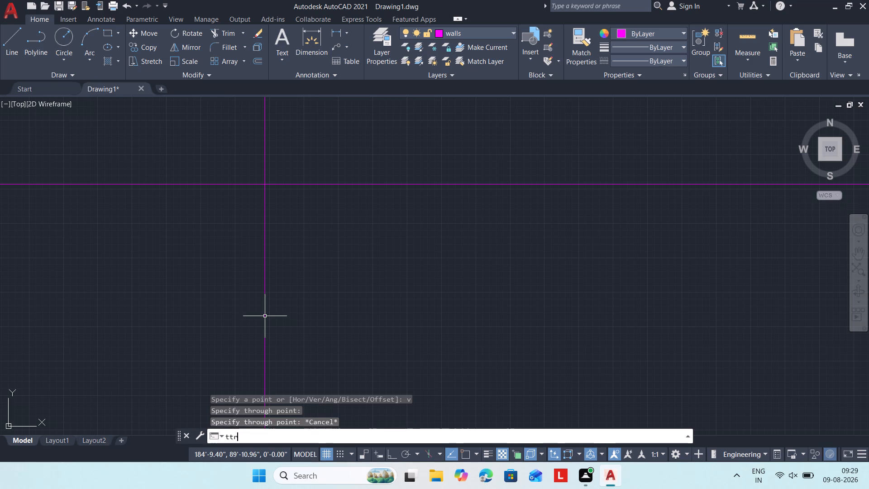
key(BackSpace)
key(BackSpace)
text(r)
key(space)
key(space)
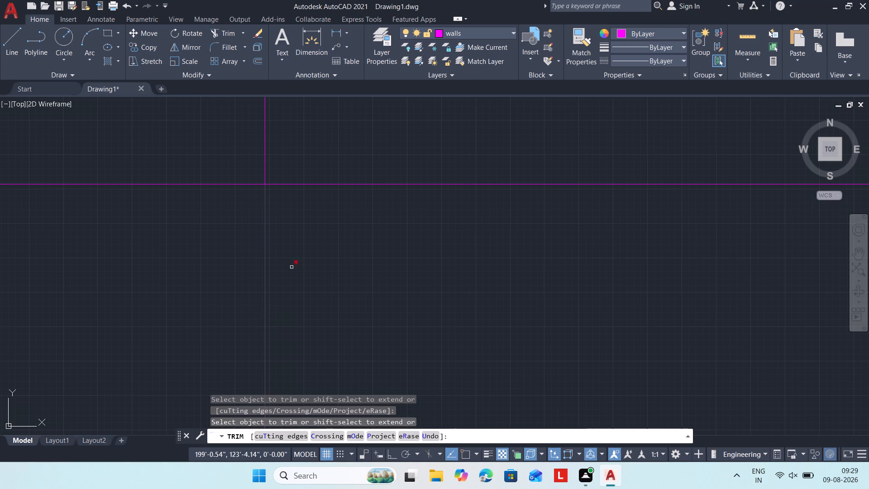
click(279, 144)
click(190, 282)
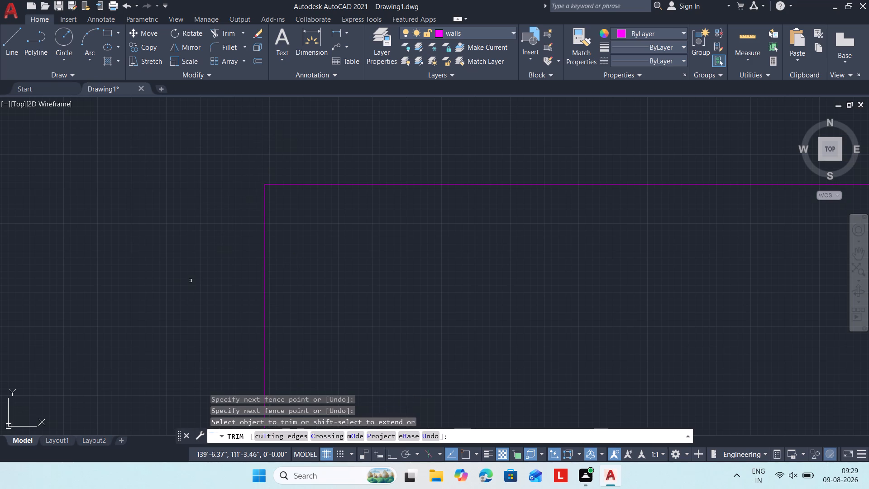
key(Escape)
Offset the top horizontal line 9" downward to form the top wall's thickness.
text(o)
key(space)
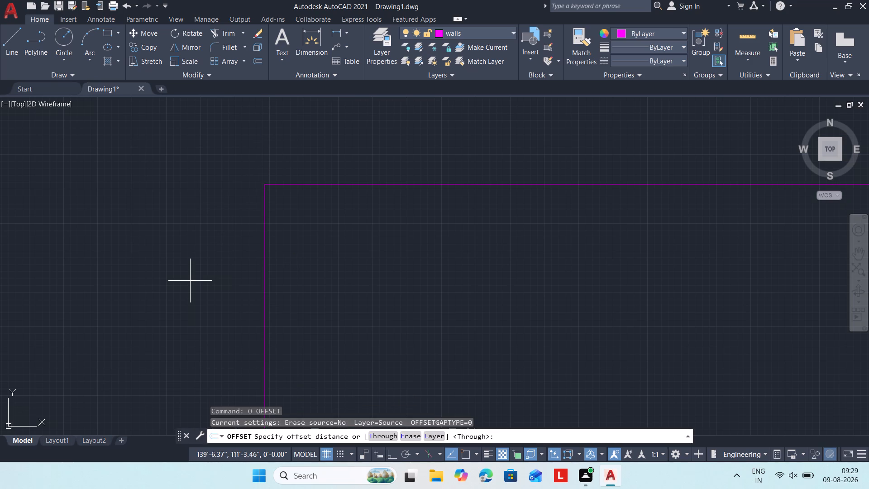
text(9")
key(Return)
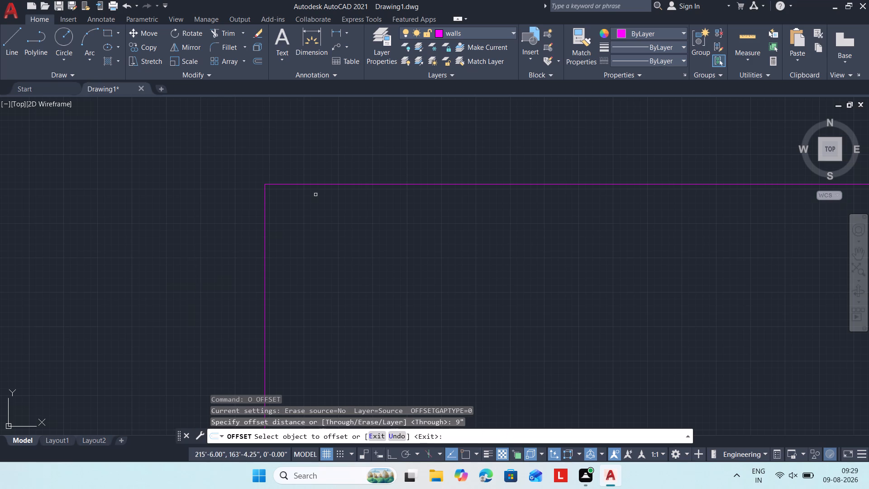
click(323, 182)
click(327, 185)
click(349, 267)
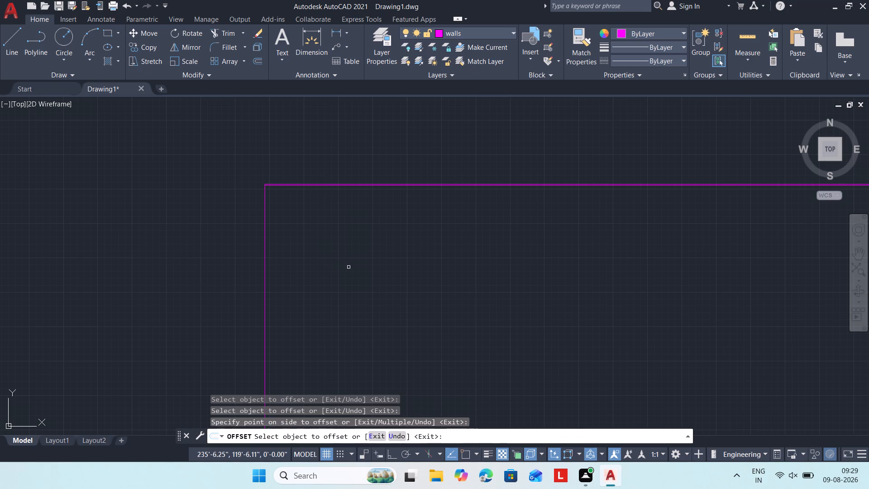
Offset the left vertical line 9" to the right to form the left wall's thickness.
scroll(342, 223, up, 2)
middle_drag(200, 146, 275, 224)
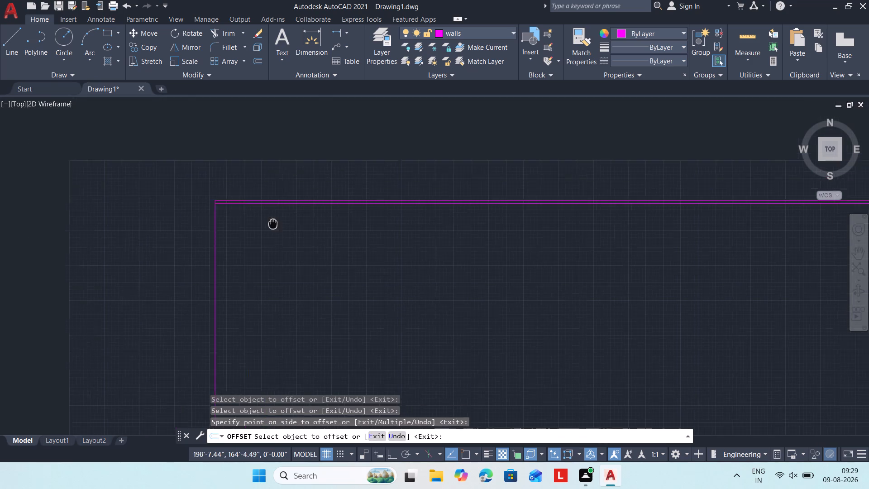
middle_drag(275, 224, 305, 235)
scroll(305, 235, up, 2)
middle_drag(274, 229, 334, 202)
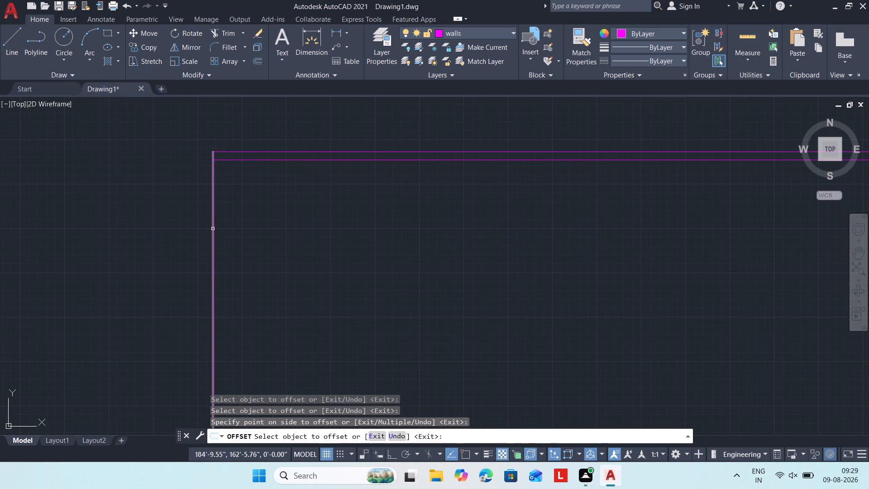
click(213, 229)
click(291, 238)
key(Escape)
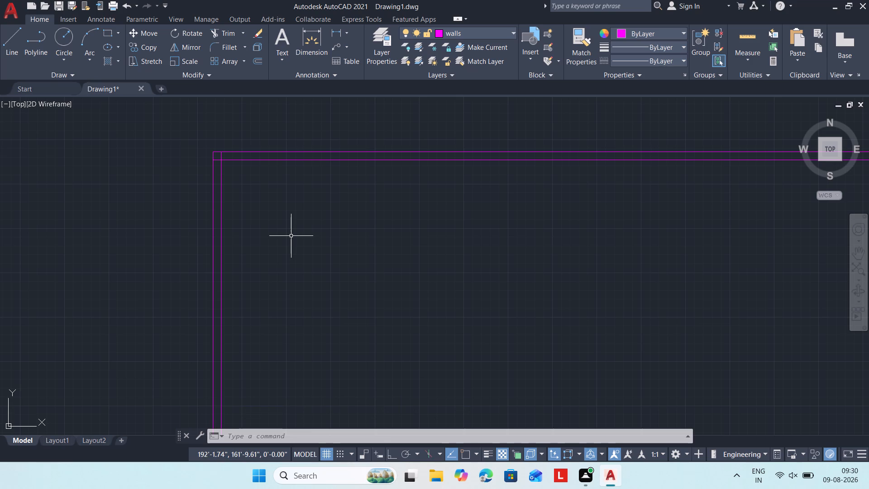
Offset the left wall's inner line 17'8" to the right to set the first room's width.
text(o)
key(space)
text(17)
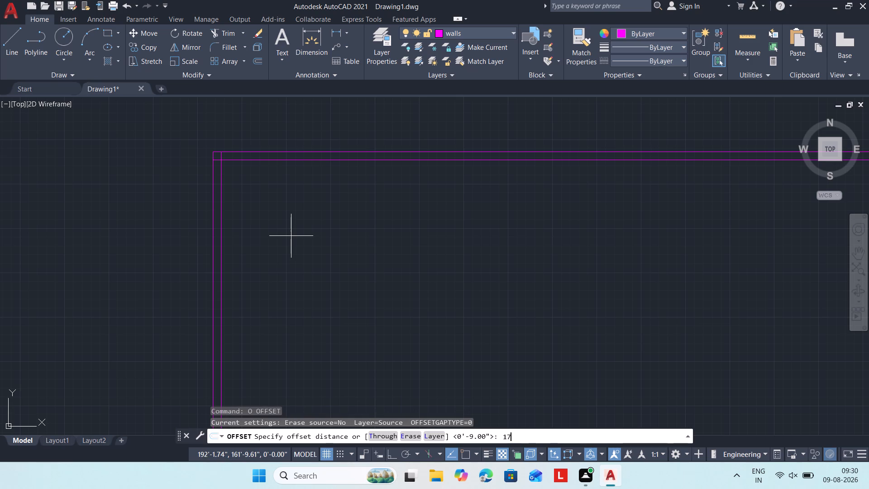
key(apostrophe)
text(8")
key(Return)
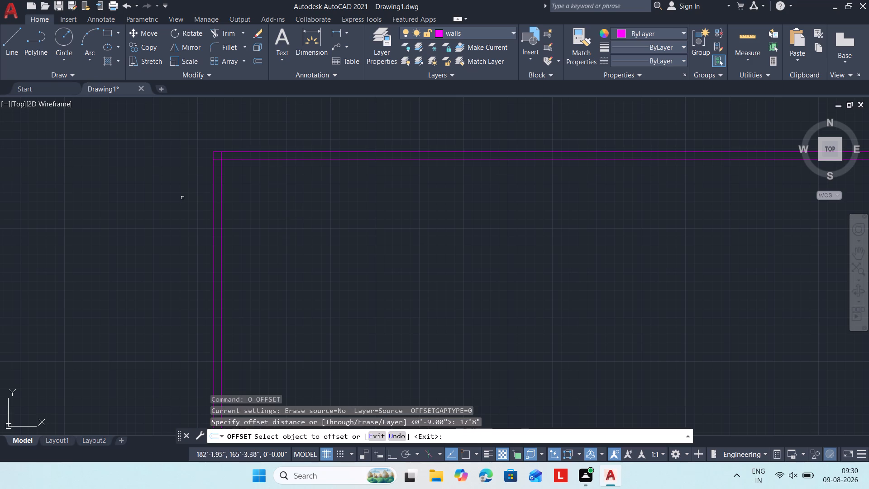
click(222, 207)
click(508, 213)
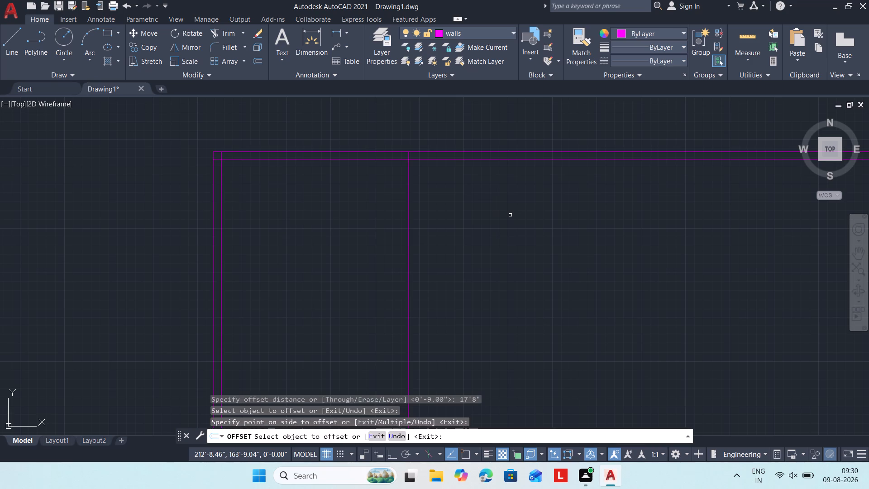
key(Escape)
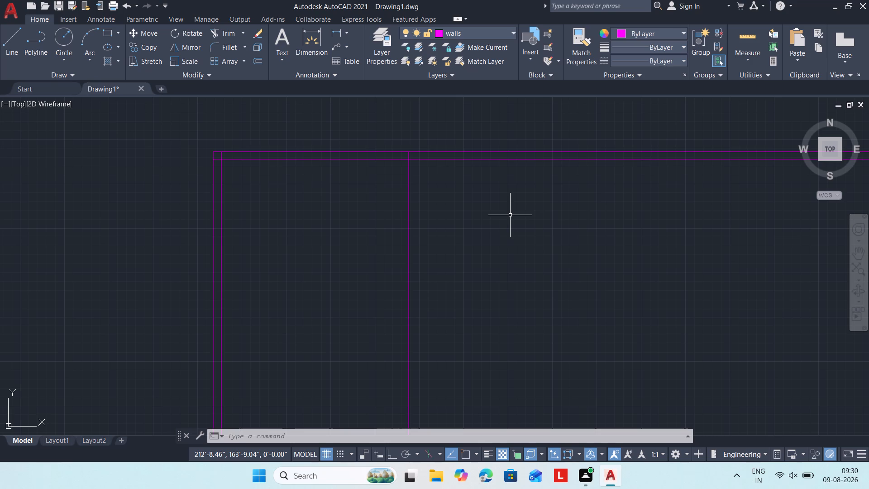
Offset the first room's right-hand line 9" to the right to form the partition wall's thickness.
text(o 9")
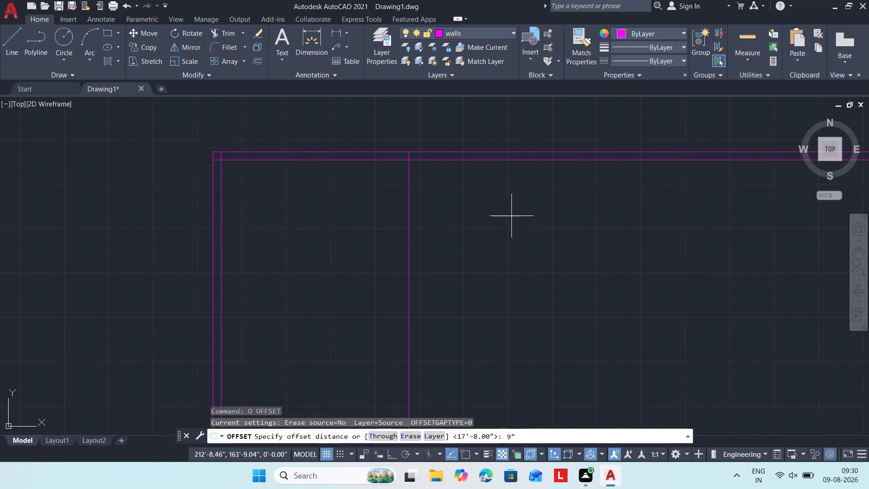
key(Return)
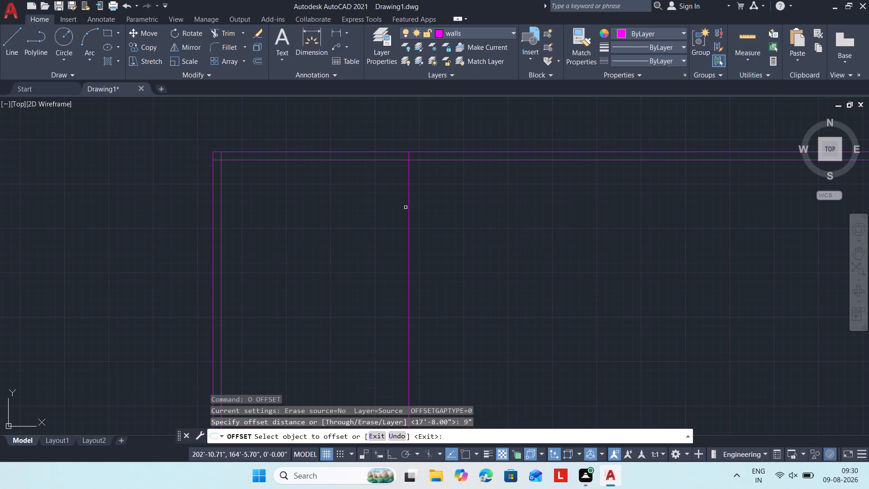
click(406, 207)
click(408, 211)
click(461, 215)
key(Escape)
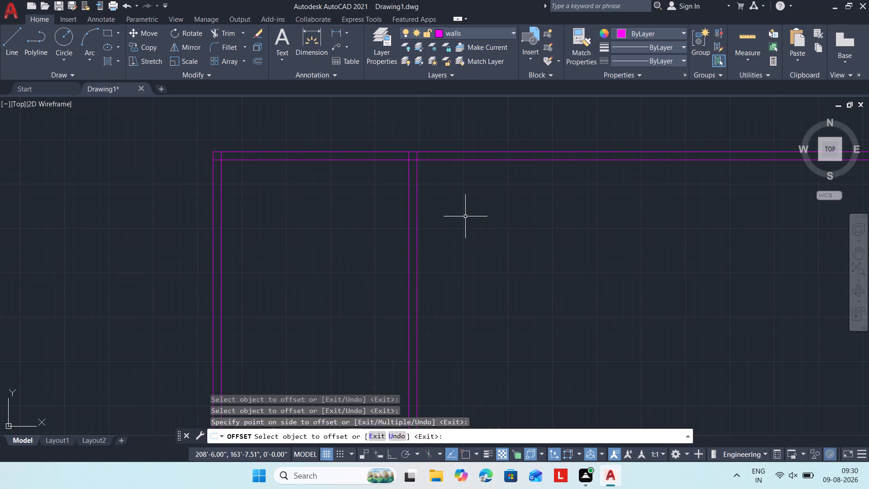
Offset the partition wall's right face 14' to the right to set the second room's width.
text(o)
key(space)
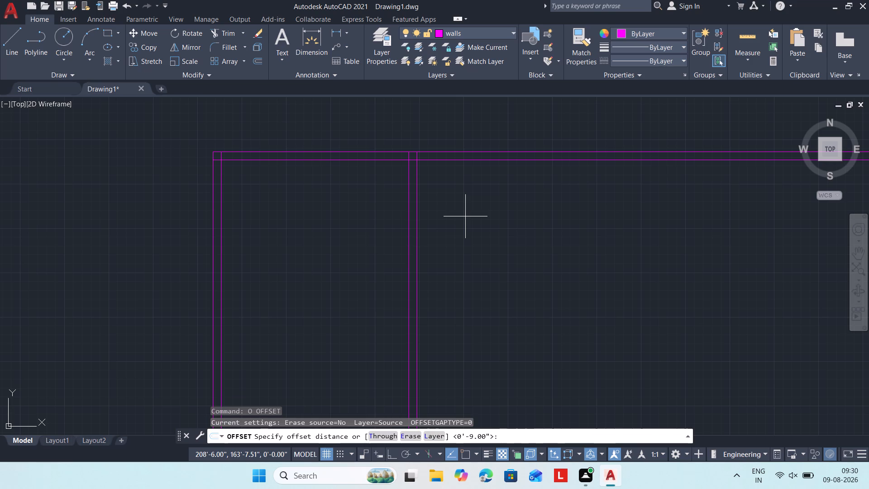
text(14)
key(apostrophe)
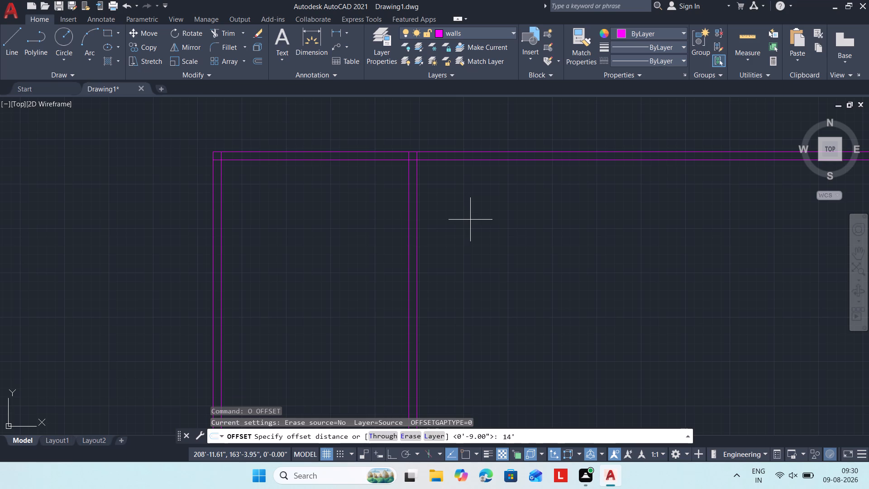
key(Return)
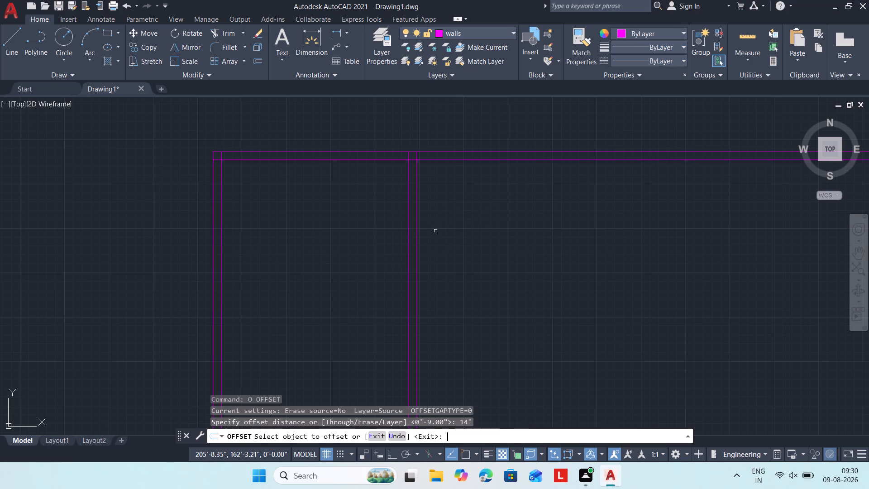
click(417, 216)
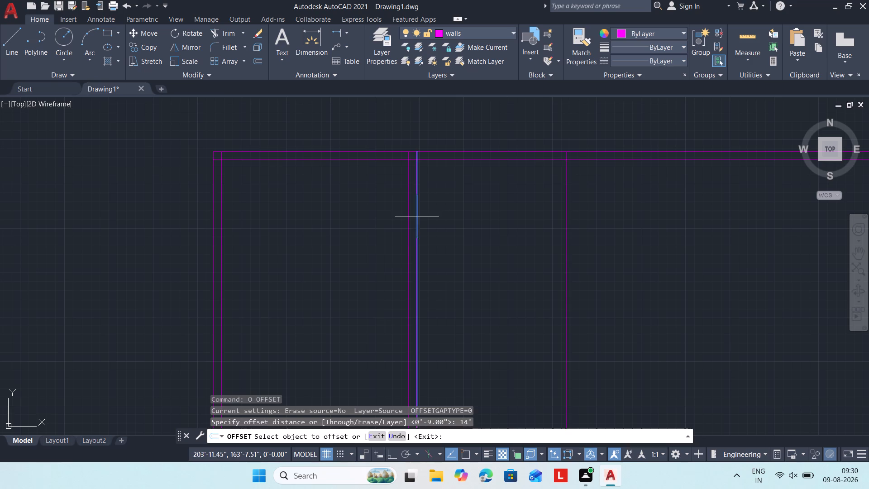
click(661, 192)
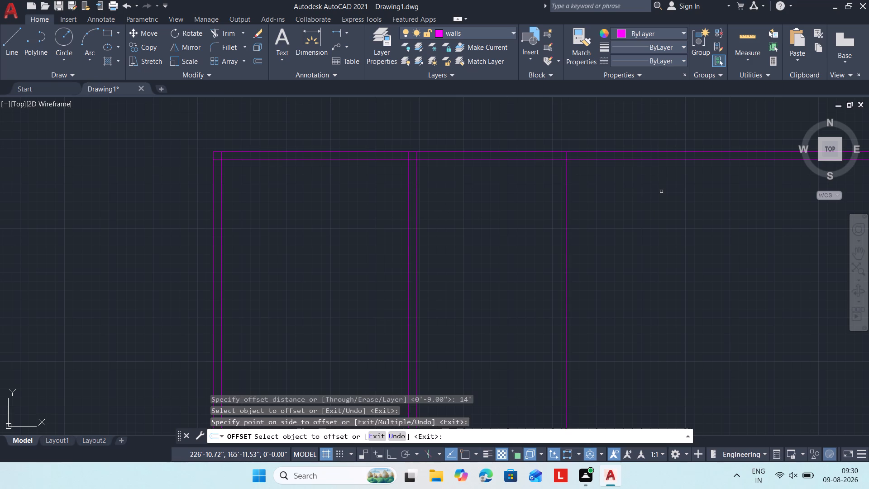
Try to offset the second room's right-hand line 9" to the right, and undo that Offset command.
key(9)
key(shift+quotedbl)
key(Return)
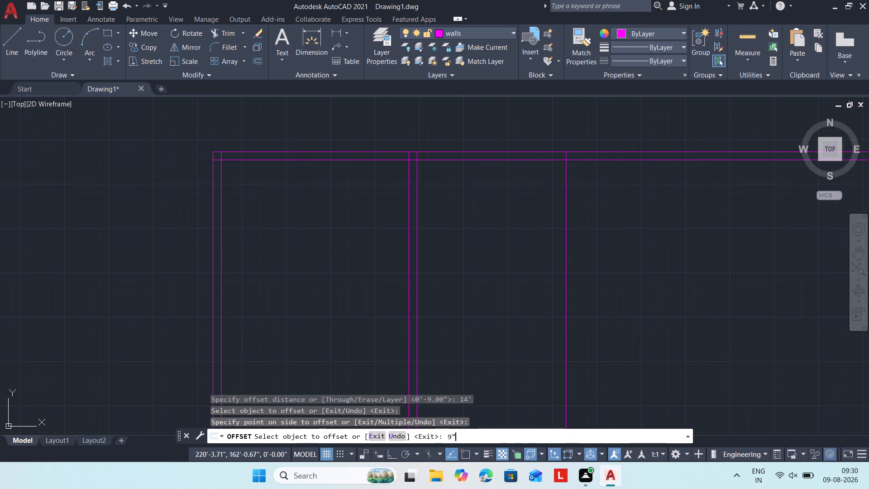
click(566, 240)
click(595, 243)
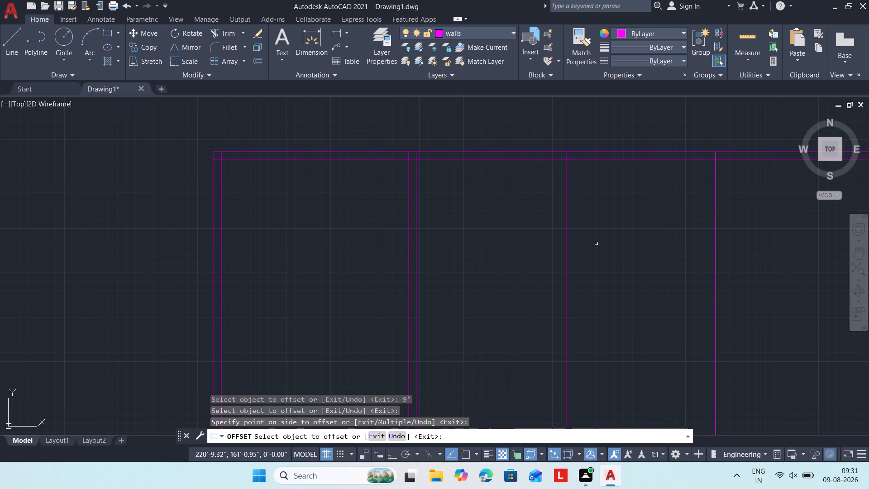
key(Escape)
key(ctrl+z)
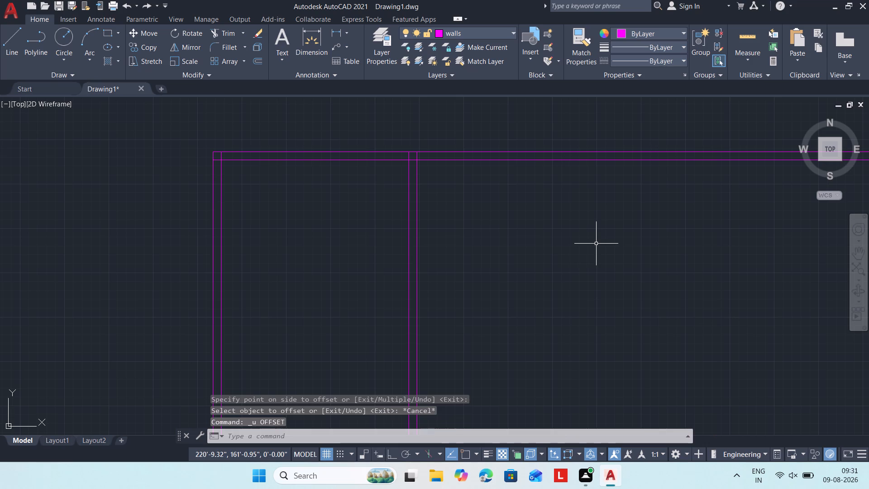
Offset the first partition wall's right face 14' to the right to set the second room's width.
text(o)
key(space)
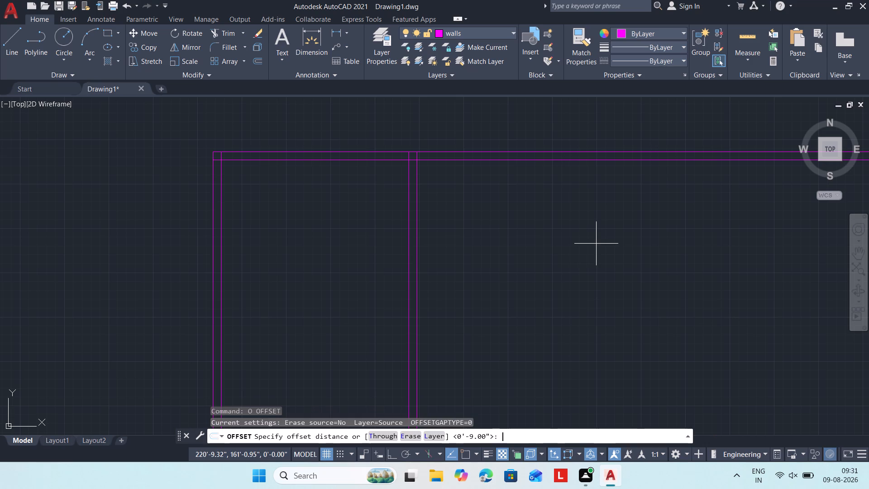
text(14)
key(apostrophe)
key(Return)
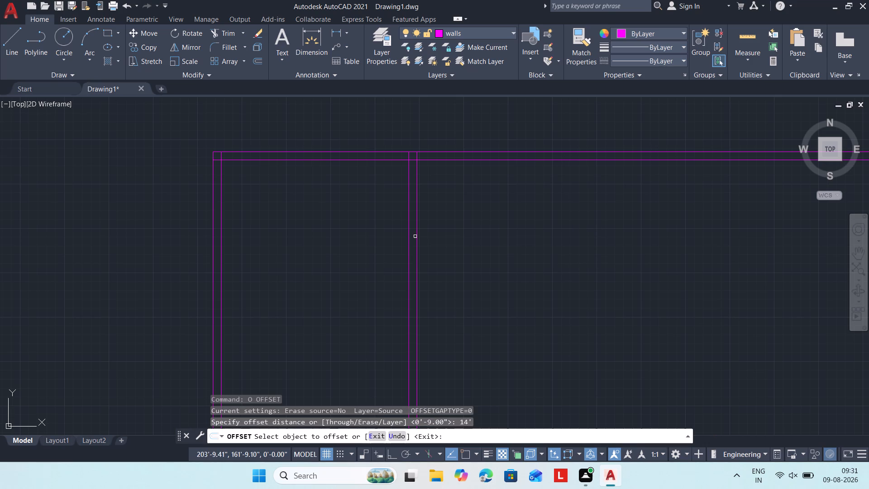
click(415, 239)
click(583, 252)
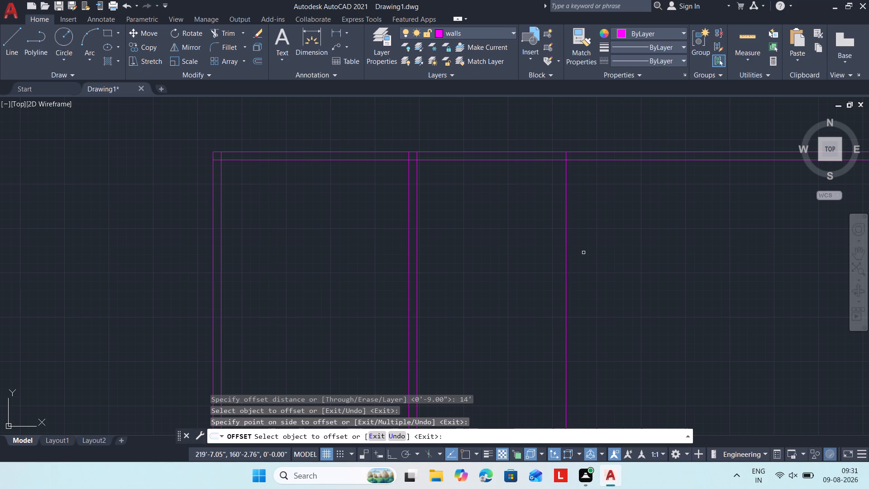
key(F1)
key(Escape)
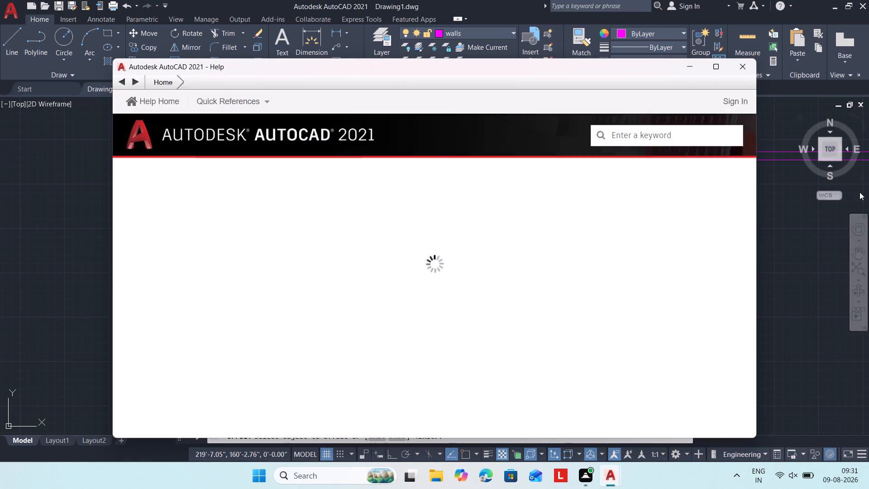
click(739, 67)
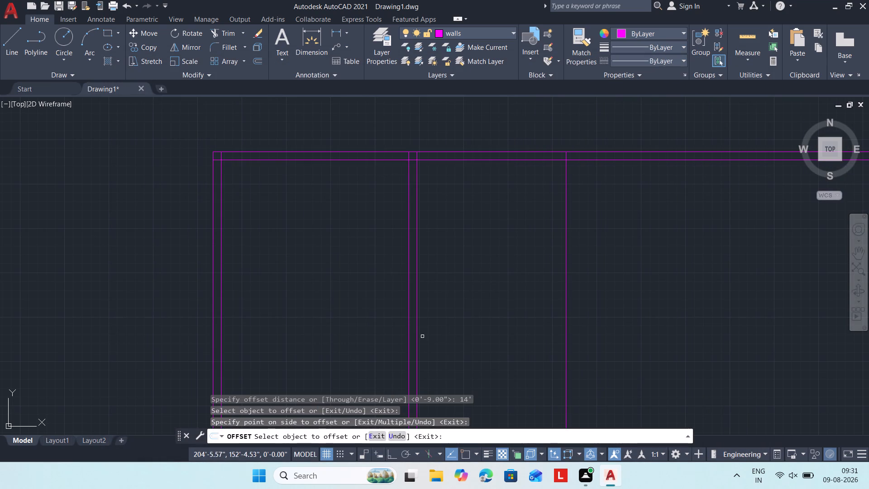
key(Escape)
Offset the second room's right-hand line 9" to the right to form the second partition wall's thickness.
text(o)
key(space)
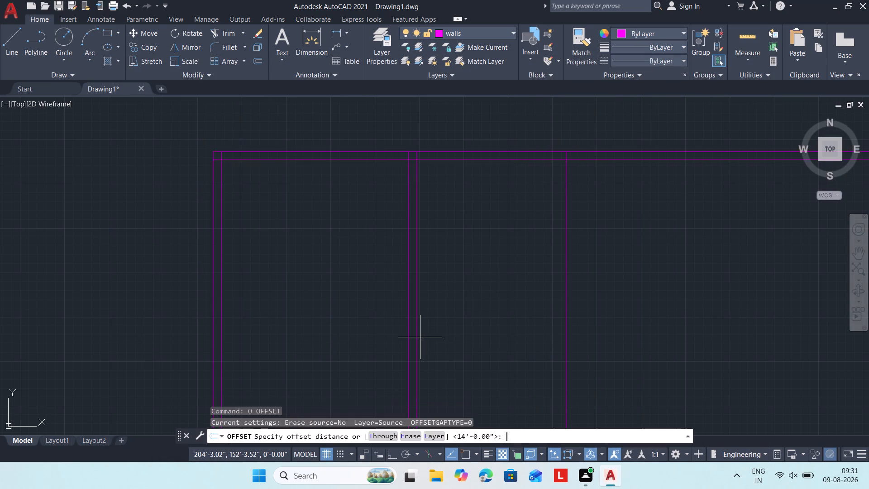
key(9)
key(shift+quotedbl)
key(Return)
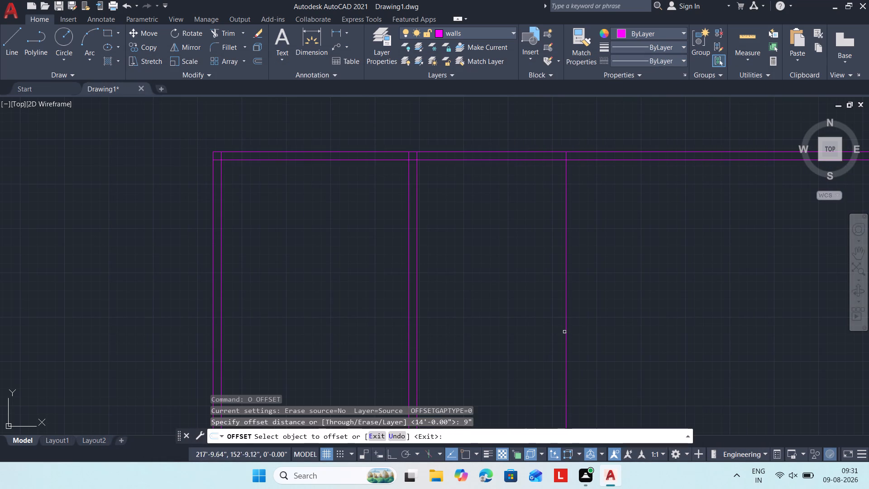
click(566, 326)
click(616, 322)
key(Escape)
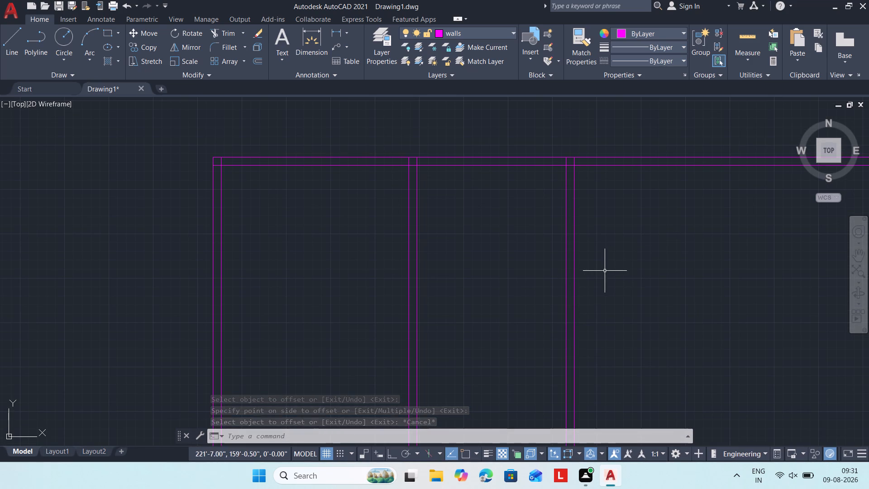
Offset the second partition wall's right face 17'2" to the right to set the third room's width.
key(o)
key(space)
text(17)
key(apostrophe)
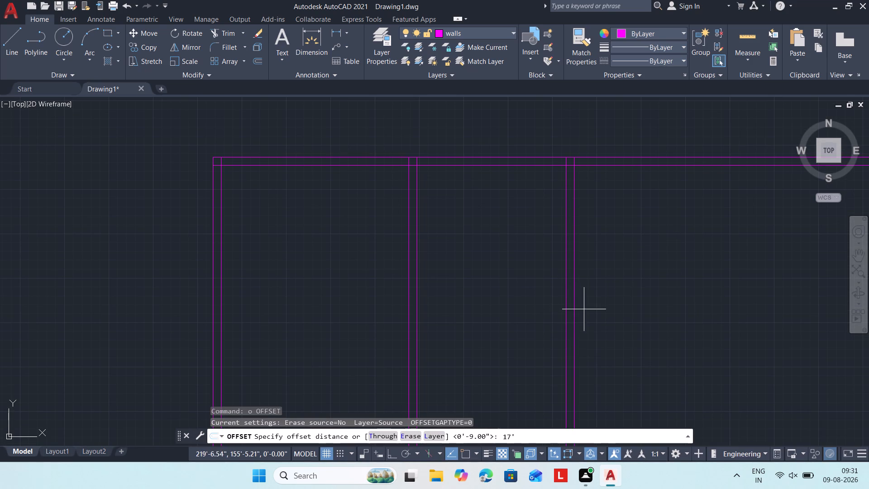
key(2)
key(shift+quotedbl)
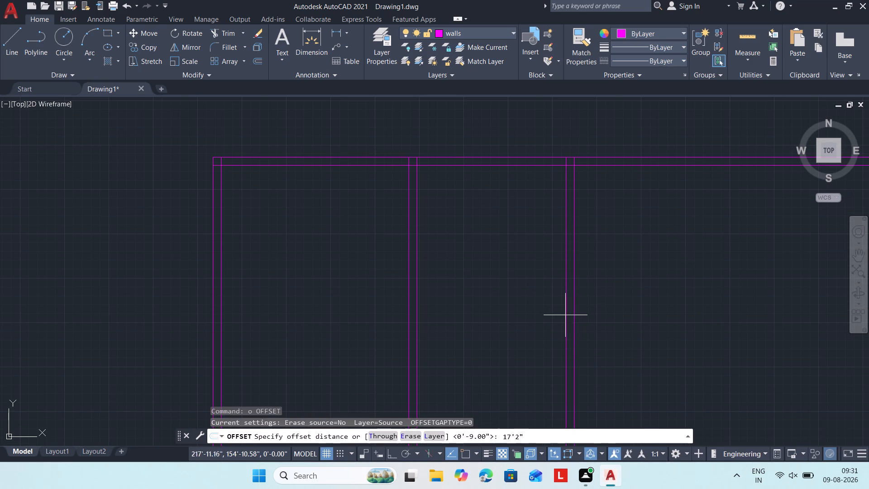
key(Return)
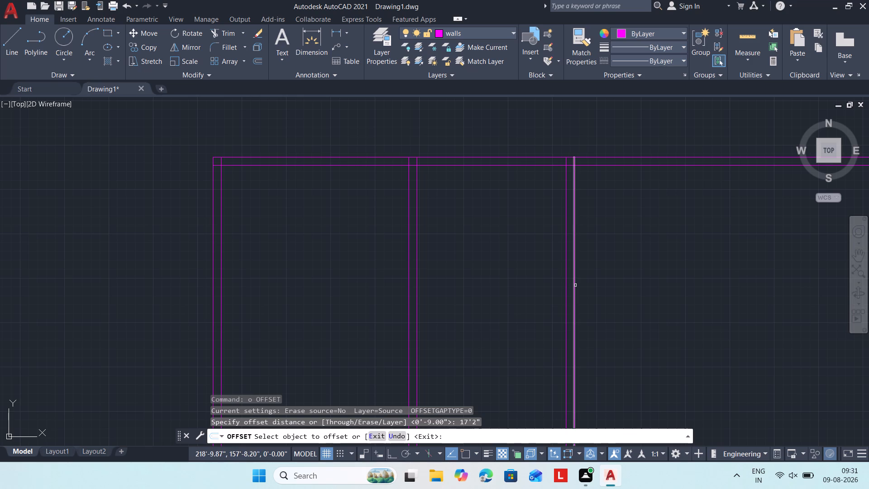
click(575, 285)
click(637, 273)
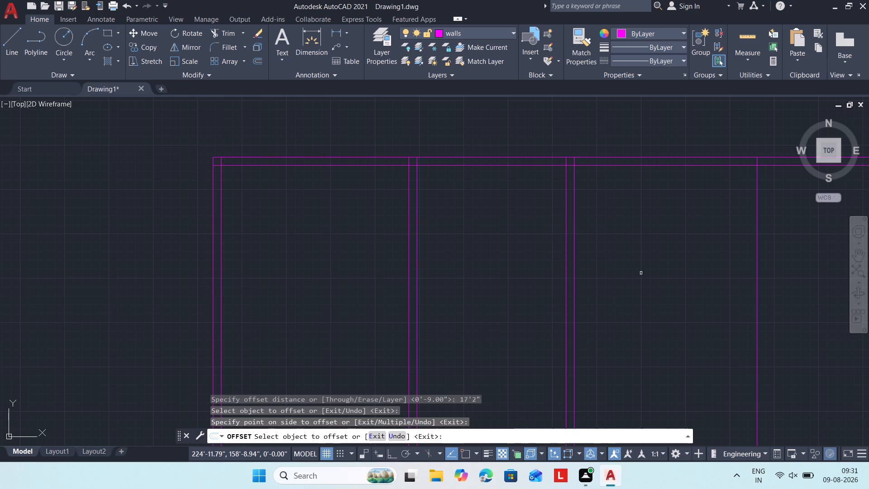
middle_drag(640, 268, 541, 242)
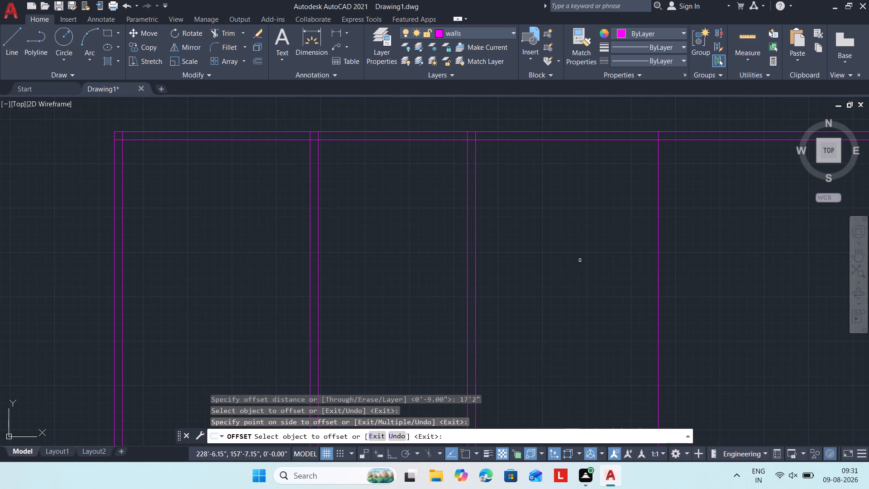
key(Escape)
Offset the third room's right-hand line 9" to the right to form the right outer wall's thickness.
text(o)
key(space)
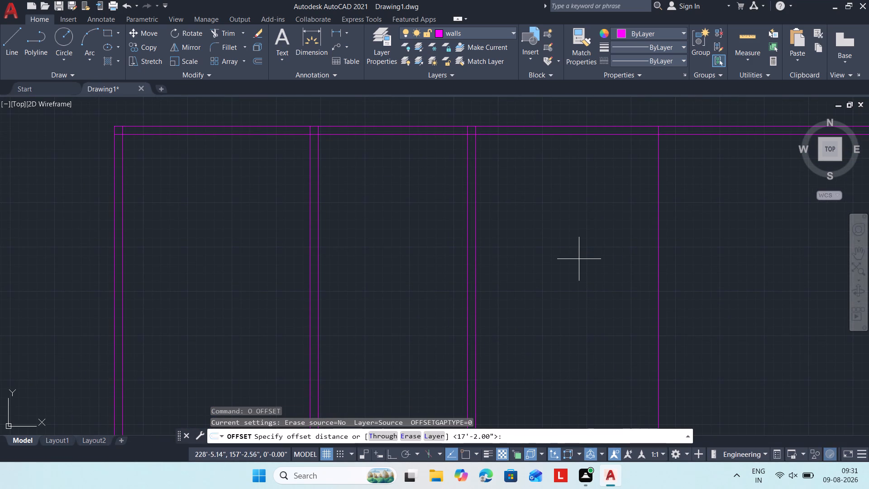
key(9)
key(shift+quotedbl)
key(Return)
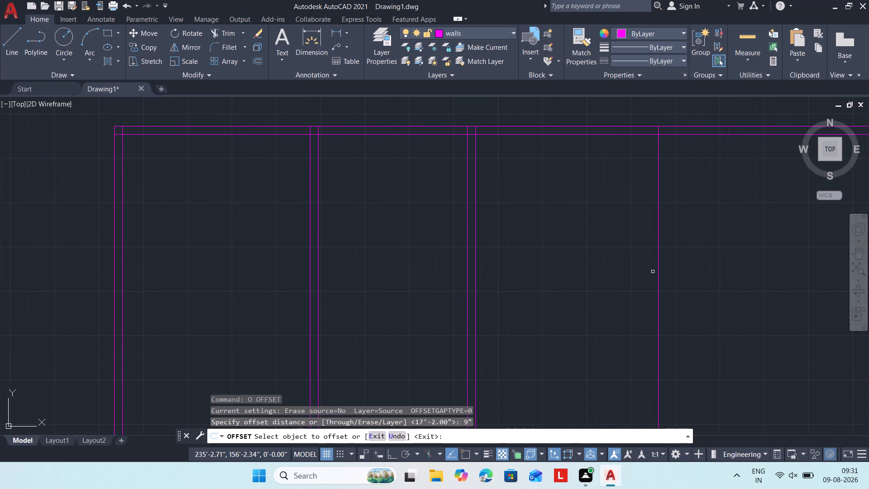
click(658, 278)
click(706, 282)
key(Escape)
Trim both horizontal top-wall lines where they extend beyond the right outer wall's outer face.
text(tr)
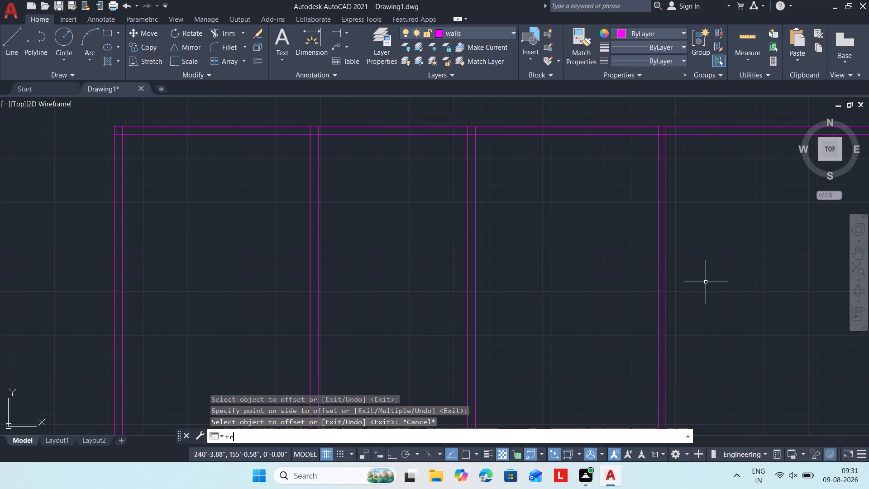
key(space)
key(space)
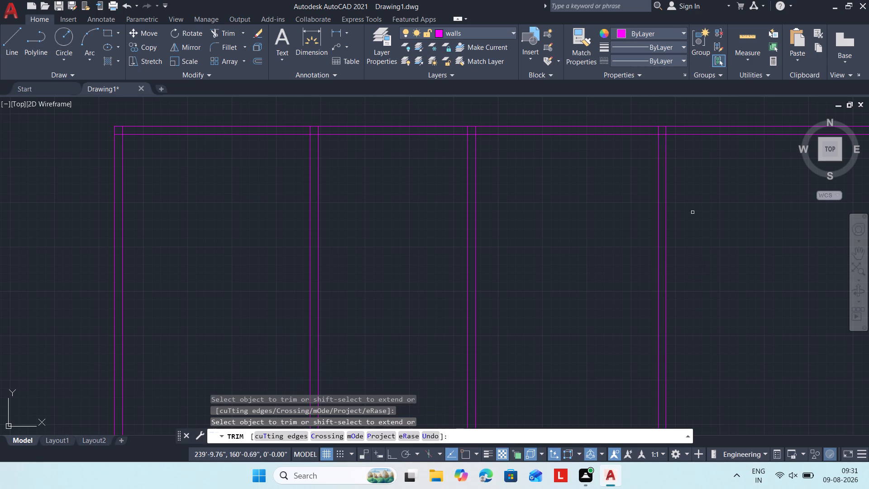
click(683, 113)
click(765, 215)
key(grave)
key(Escape)
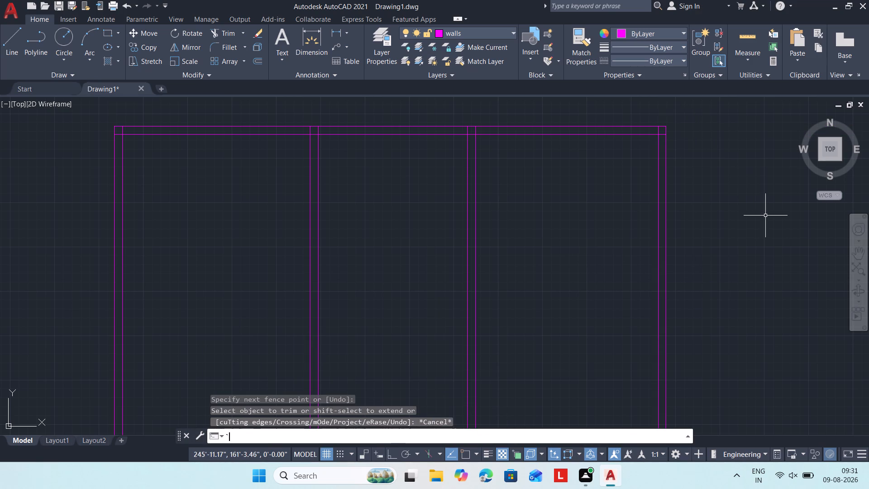
Measure the first room's inner width with a temporary linear dimension from the left wall to the first partition.
text(dldu)
key(BackSpace)
key(BackSpace)
key(BackSpace)
key(BackSpace)
key(BackSpace)
key(BackSpace)
key(BackSpace)
key(BackSpace)
key(BackSpace)
key(BackSpace)
key(BackSpace)
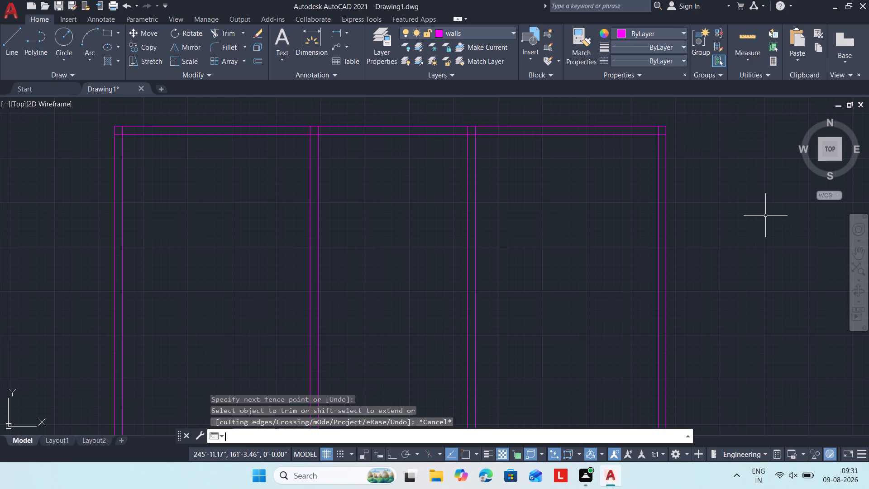
text(dli)
key(space)
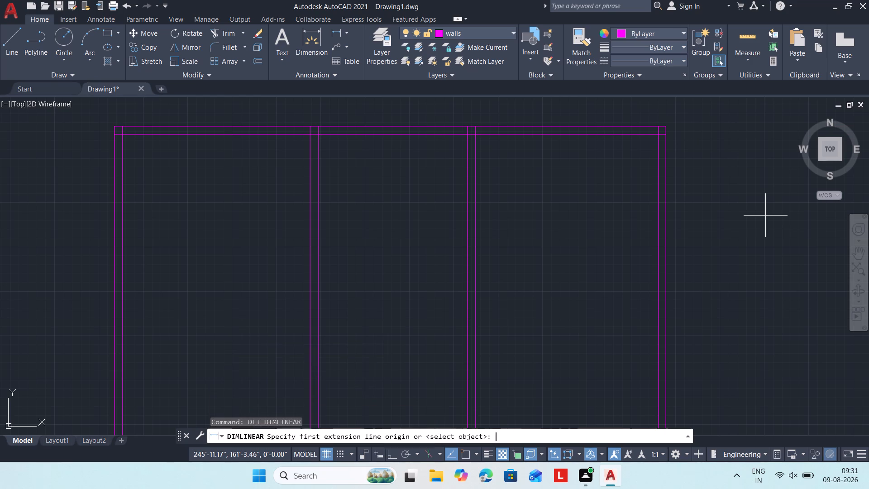
click(122, 216)
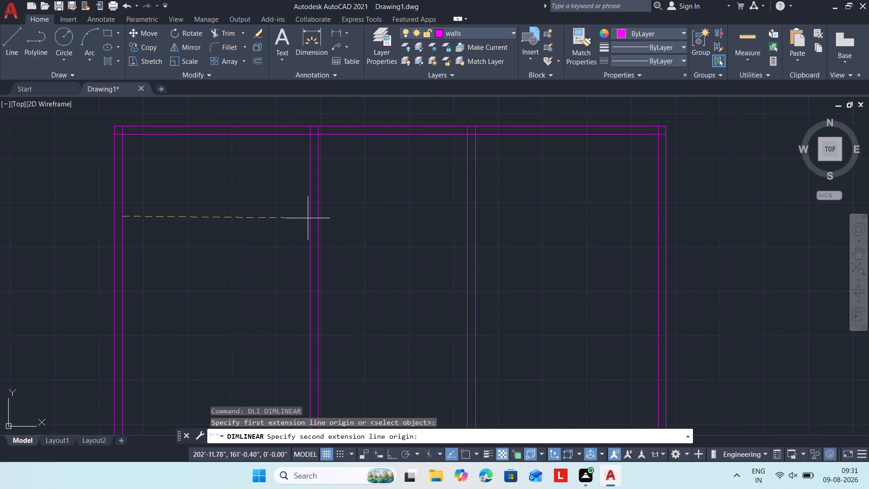
click(310, 219)
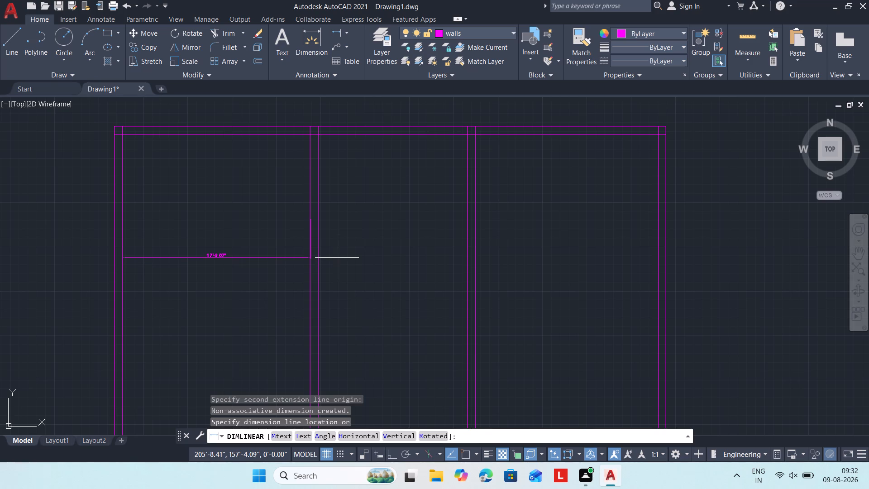
key(Escape)
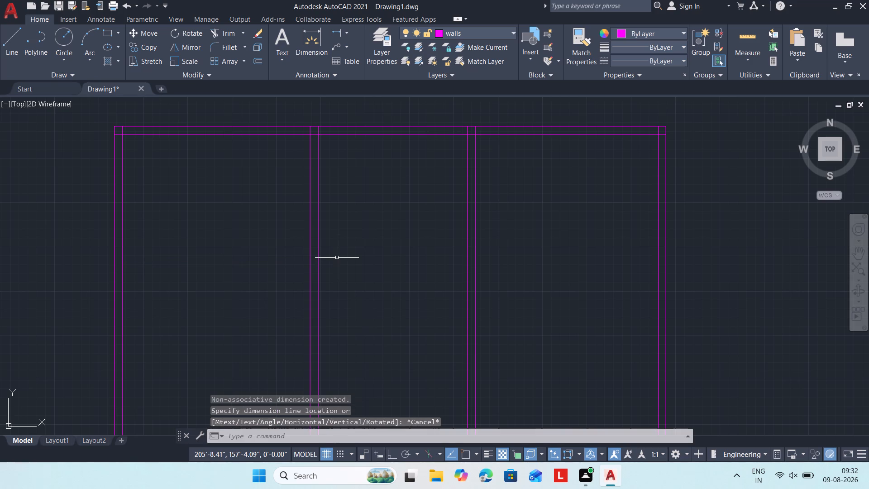
Recheck the first room's inner width with another temporary linear dimension between its two side walls.
click(347, 31)
drag(358, 54, 353, 58)
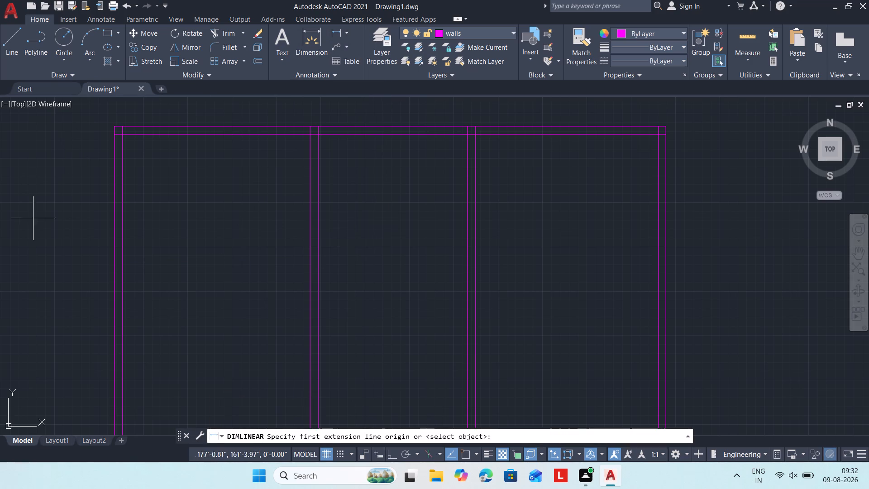
click(121, 212)
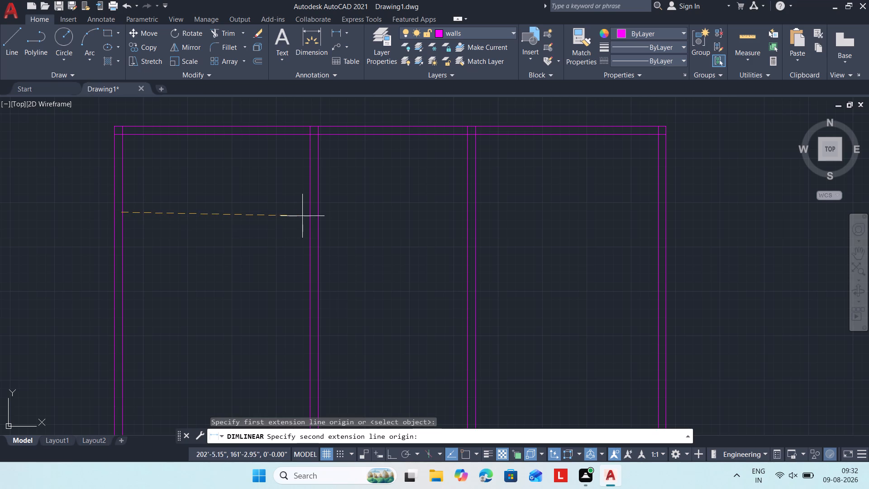
click(310, 214)
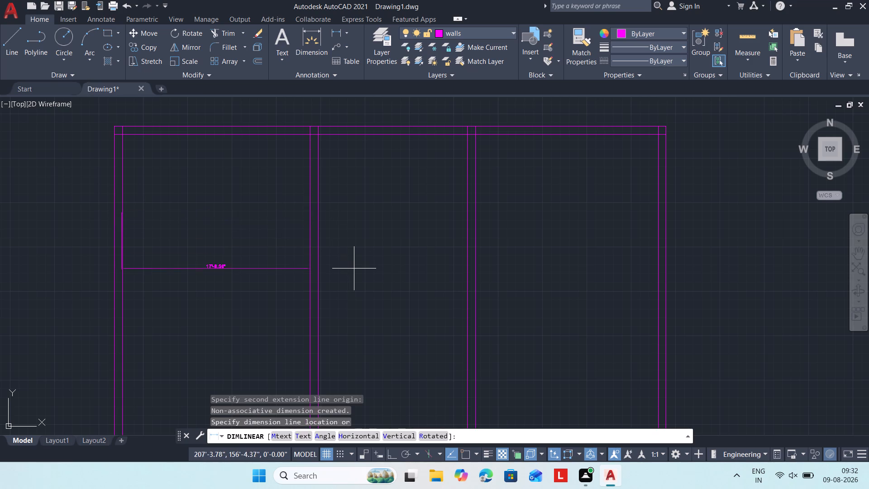
middle_drag(299, 225, 325, 227)
scroll(325, 227, up, 2)
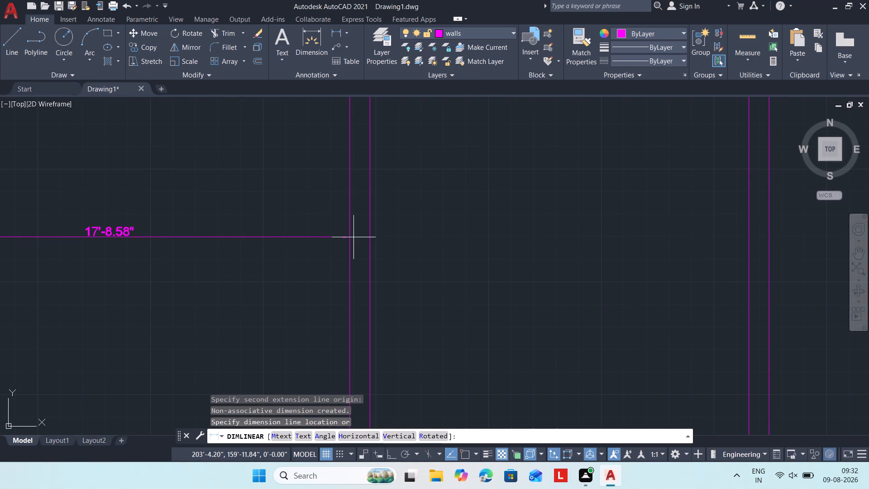
key(Escape)
Measure the first partition wall's thickness with a temporary linear dimension between its two faces.
scroll(313, 242, down, 2)
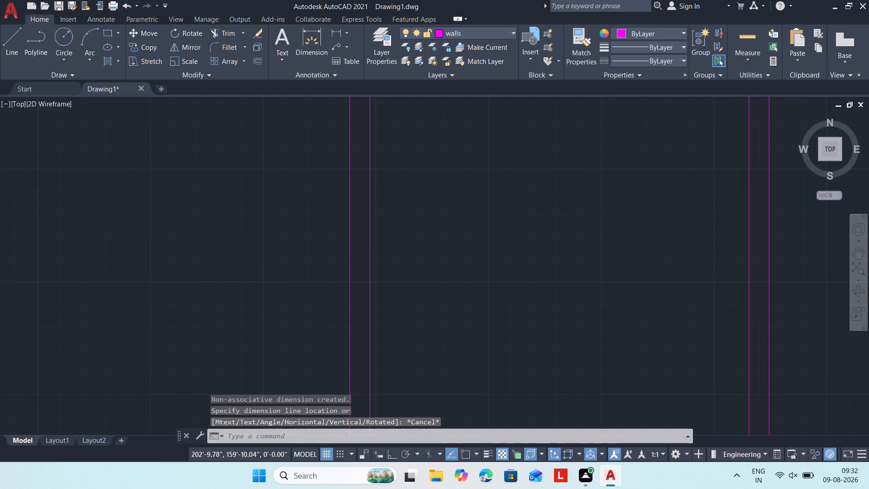
key(space)
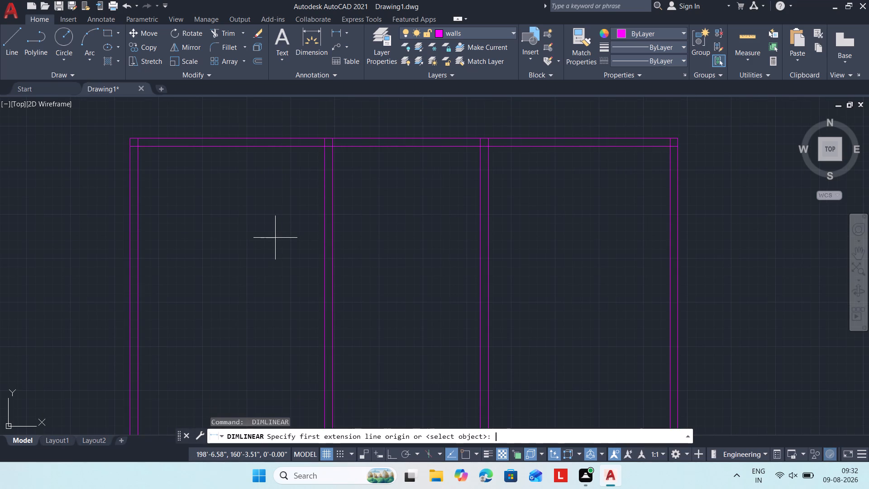
click(324, 248)
click(332, 248)
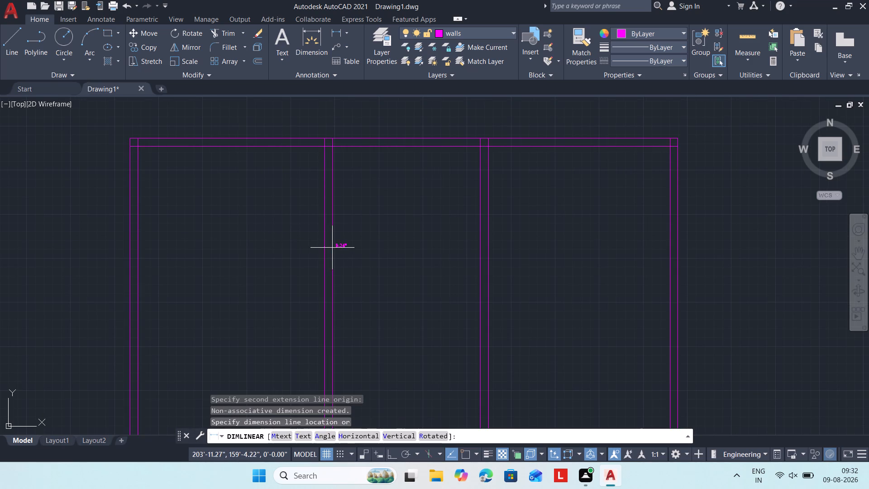
scroll(336, 248, up, 3)
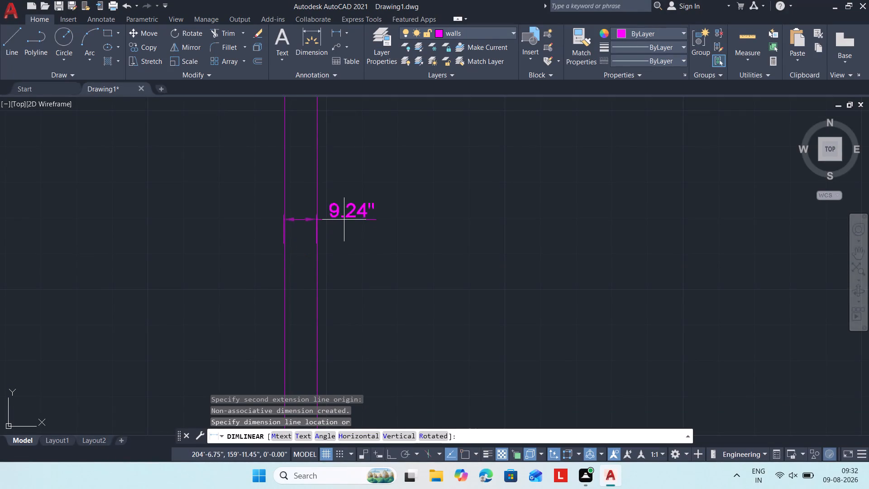
scroll(345, 219, down, 4)
key(Escape)
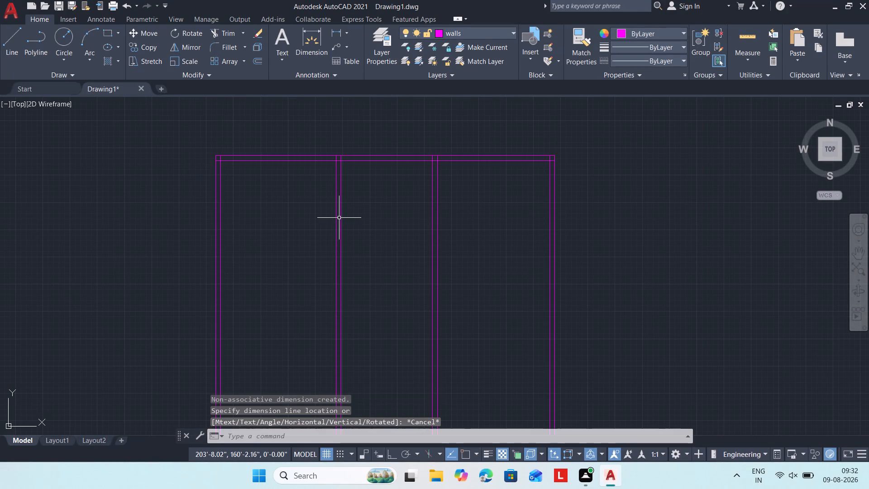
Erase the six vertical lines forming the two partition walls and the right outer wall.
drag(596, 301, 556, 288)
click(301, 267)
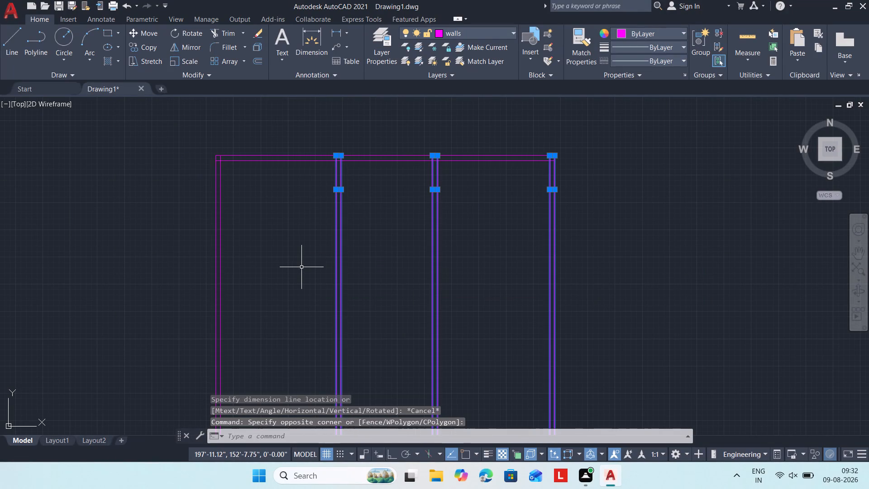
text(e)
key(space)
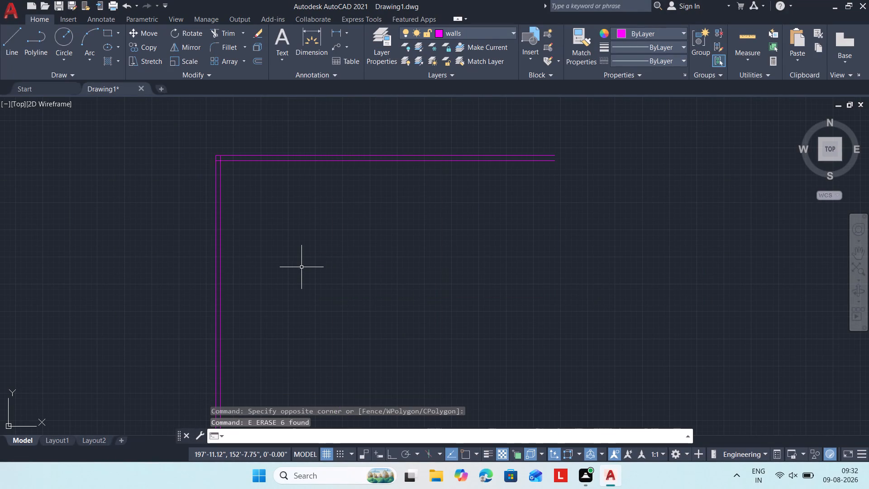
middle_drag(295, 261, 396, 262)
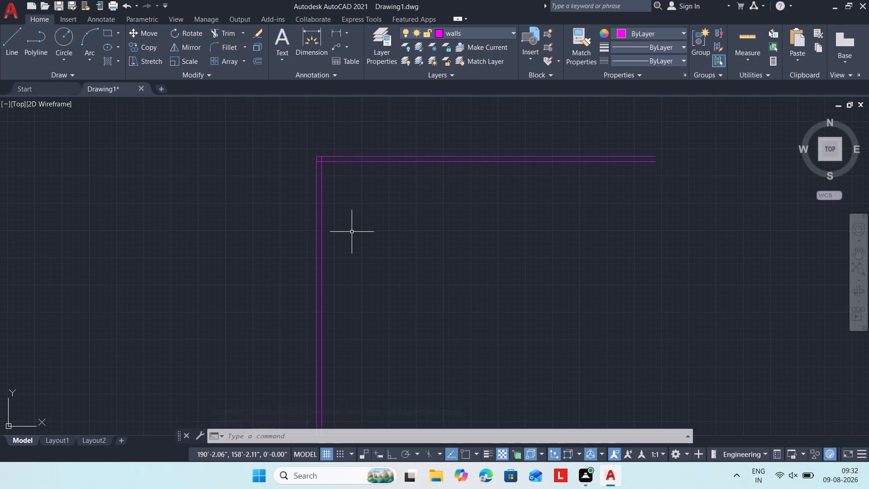
Undo the erase, the top-wall trims and the offsets that created the partition walls and the right outer wall.
key(ctrl+z)
key(ctrl+z)
key(ctrl+z)
key(ctrl+z)
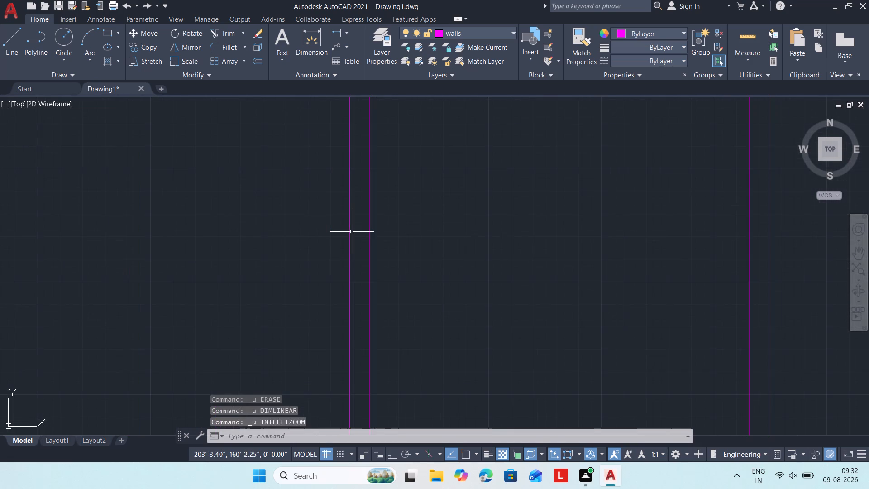
key(ctrl+z)
key(ctrl+z)
ctrl+click(352, 232)
key(z)
key(ctrl+z)
key(ctrl+z)
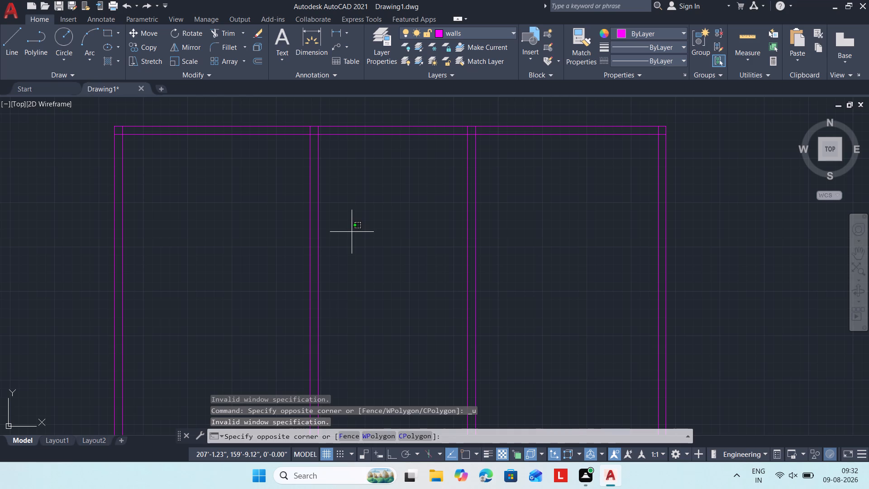
key(Escape)
key(Escape)
key(ctrl+z)
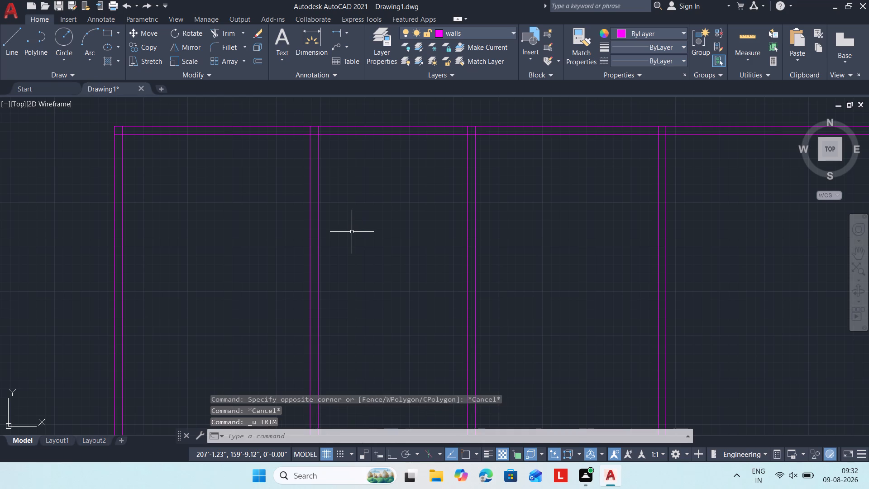
key(ctrl+z)
key(ctrl+z)
key(ctrl+z)
key(ctrl+z)
key(ctrl+z)
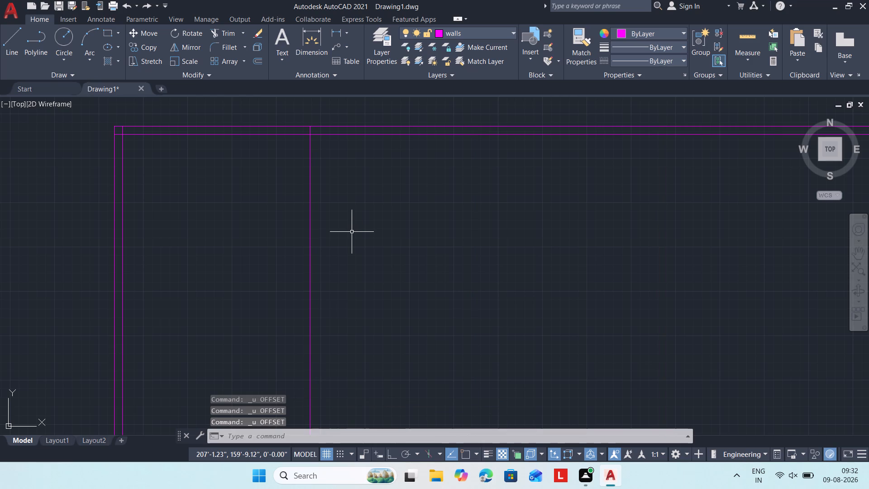
key(ctrl+z)
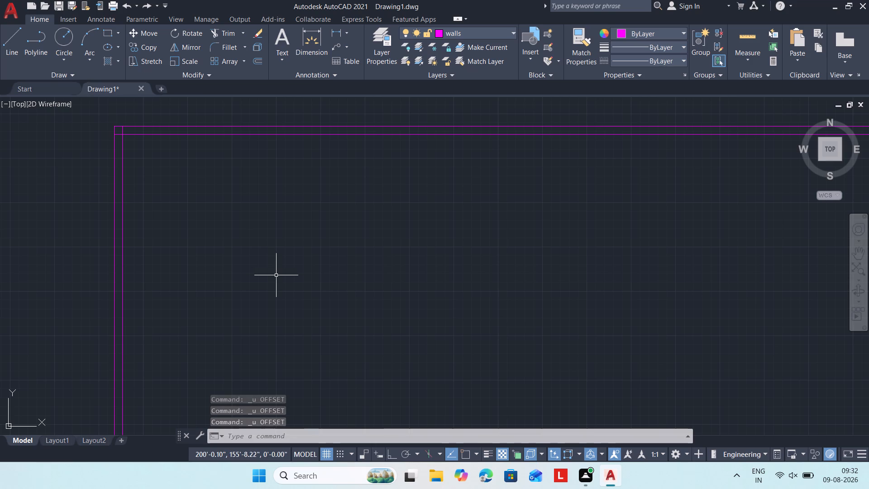
Measure the left outer wall's thickness with a temporary linear dimension between its two faces.
text(dli)
key(space)
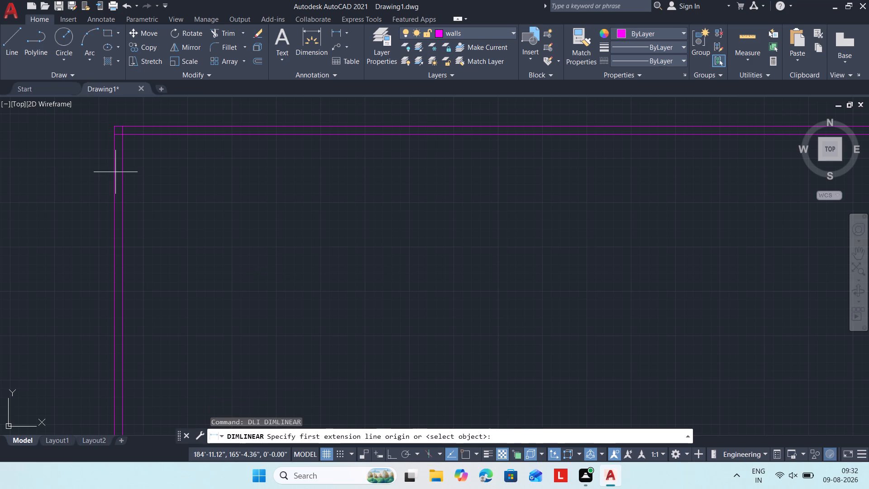
click(115, 173)
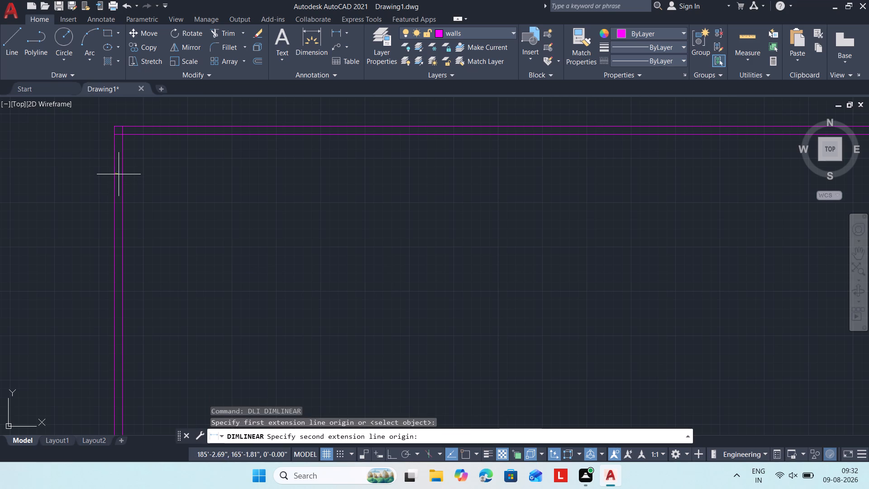
click(122, 174)
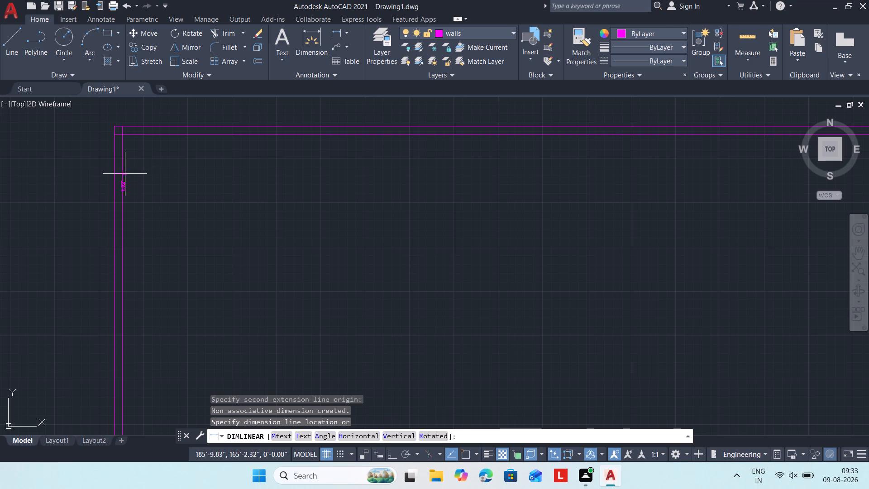
middle_drag(134, 172, 285, 207)
scroll(265, 229, up, 5)
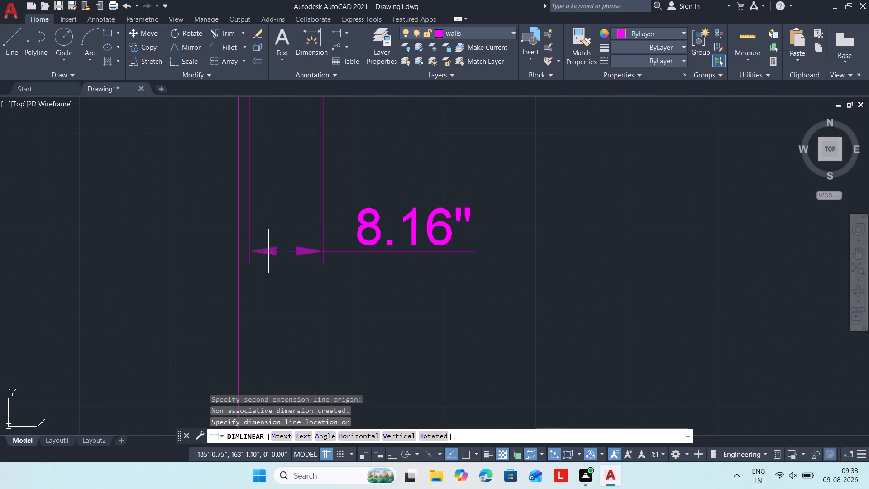
scroll(262, 335, down, 1)
key(Escape)
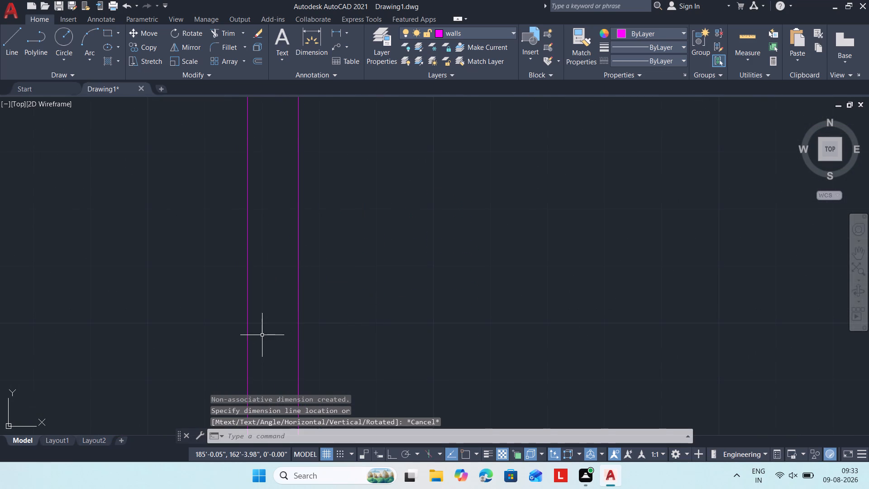
Remeasure the left outer wall's thickness with a temporary linear dimension, turning Ortho on for the second point.
key(space)
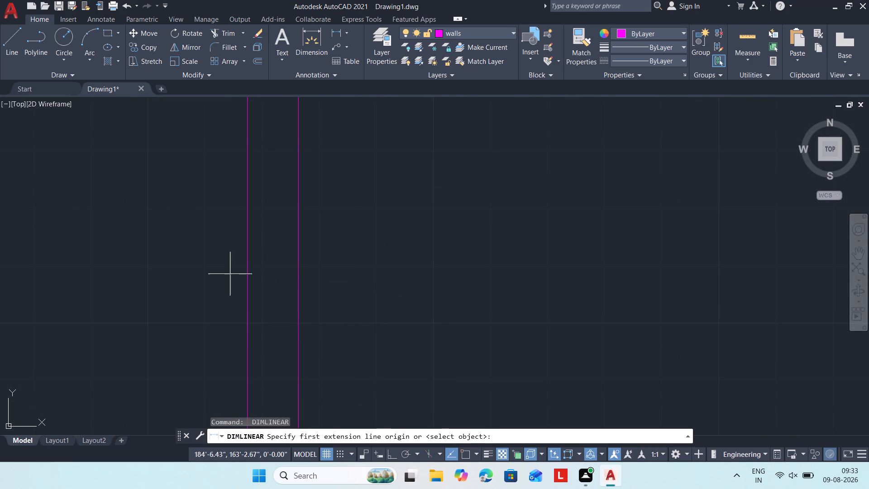
click(247, 282)
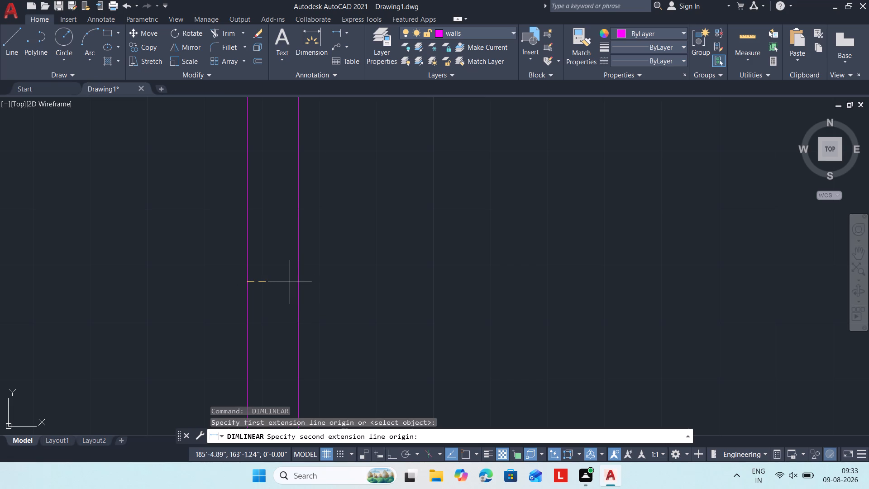
key(F8)
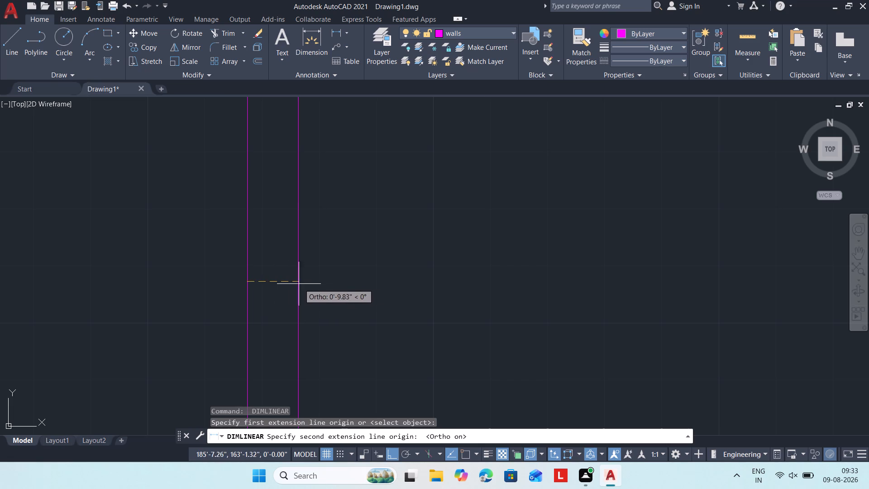
click(298, 282)
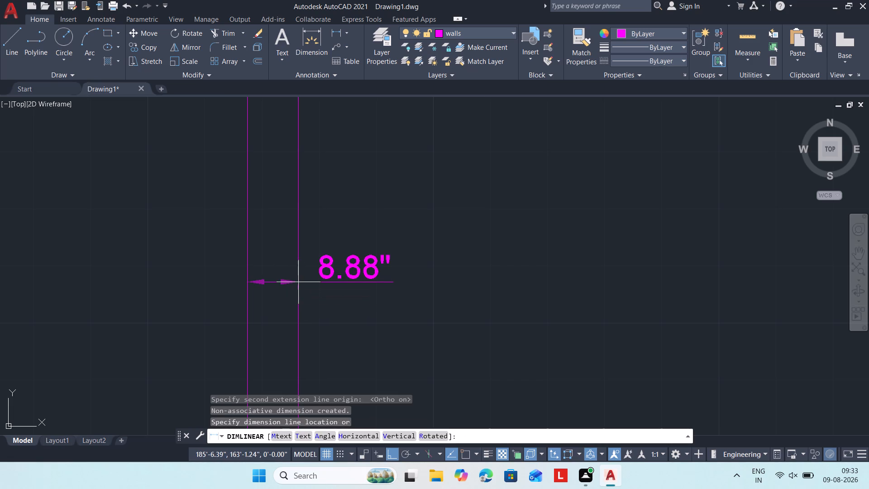
scroll(302, 282, up, 5)
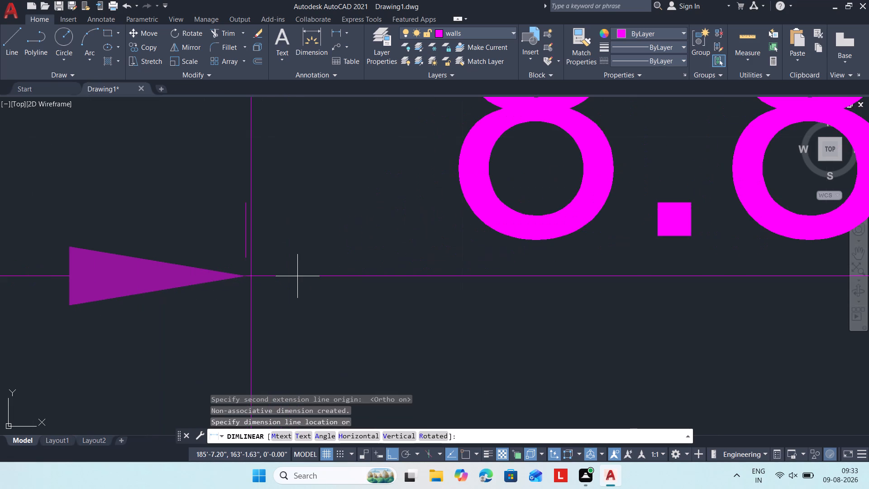
scroll(294, 279, down, 3)
key(Escape)
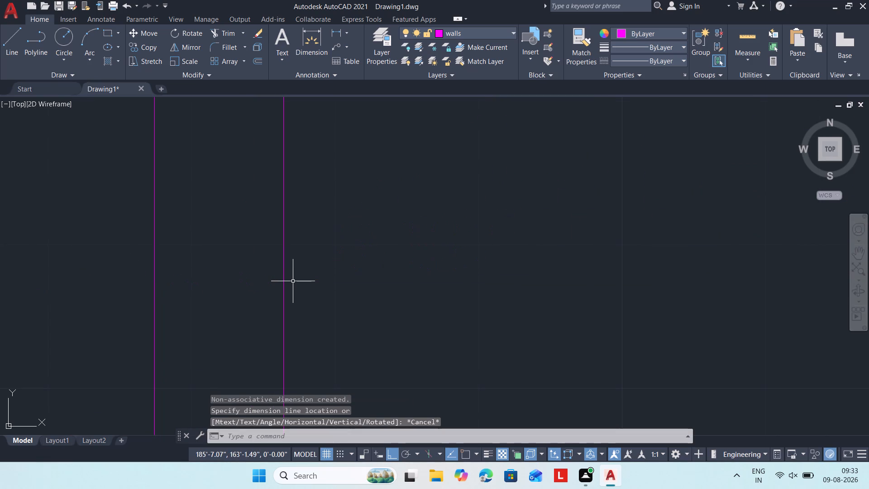
Turn object snap on and recheck the left outer wall's thickness with a temporary linear dimension snapped to both faces.
scroll(285, 271, up, 1)
scroll(201, 248, up, 1)
middle_drag(135, 260, 428, 274)
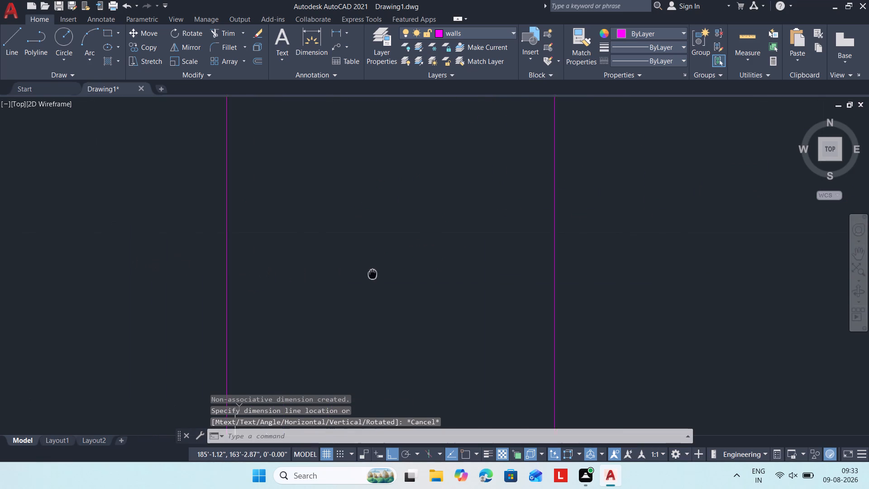
middle_drag(428, 274, 414, 275)
key(space)
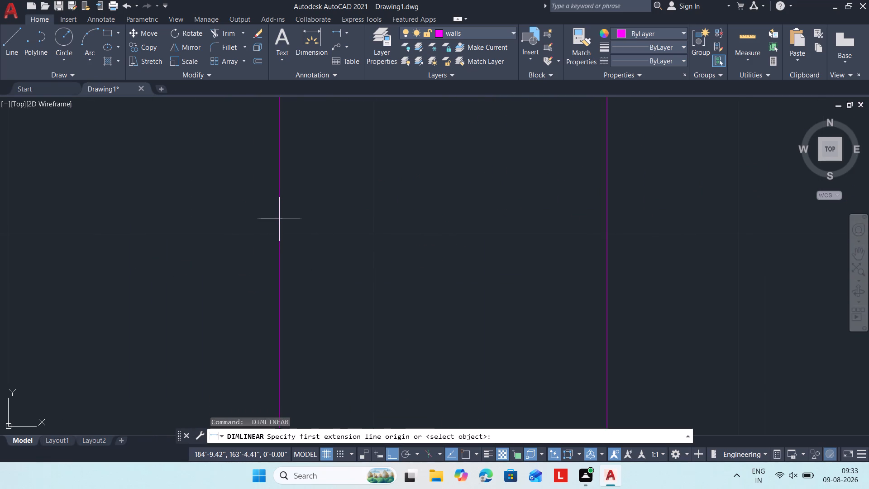
key(F3)
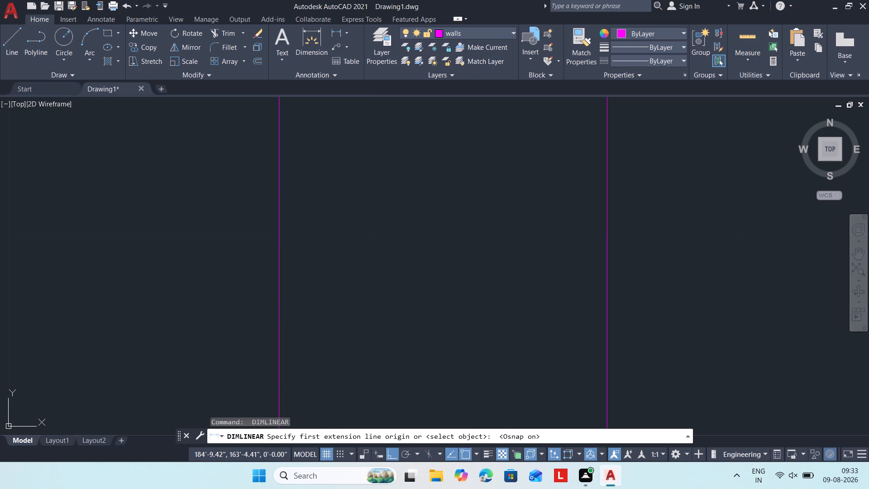
click(279, 216)
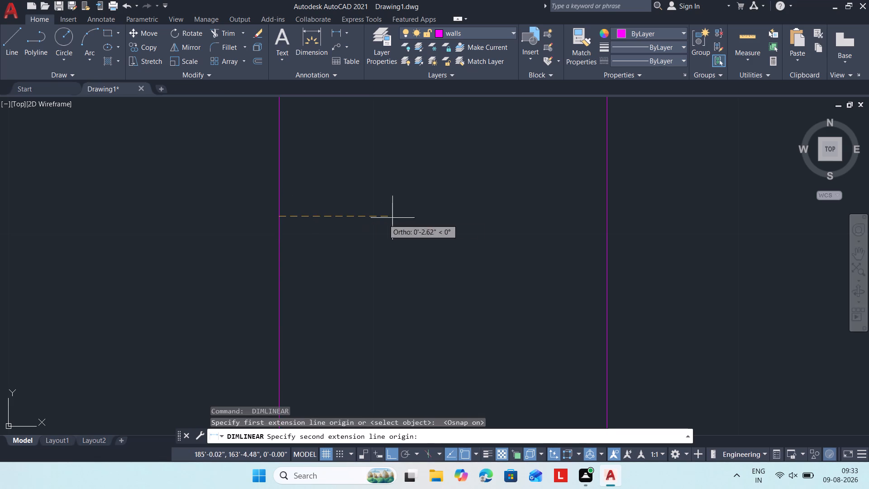
click(608, 218)
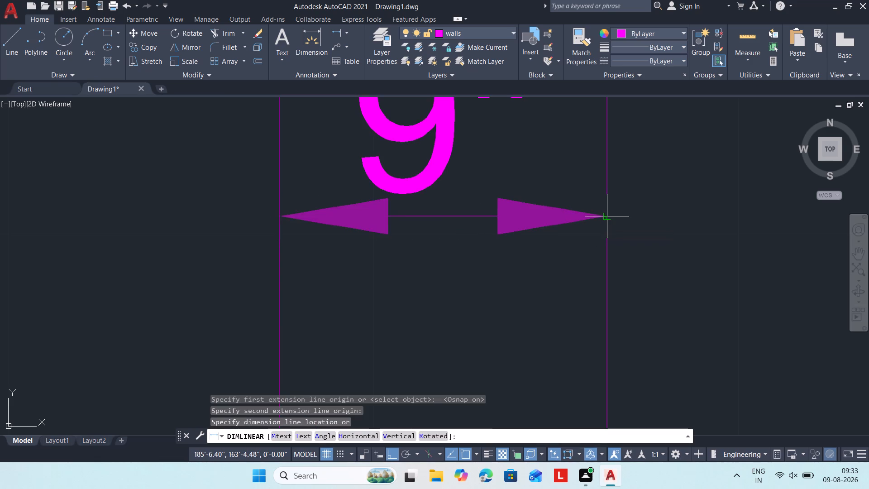
scroll(581, 220, down, 2)
middle_drag(564, 219, 339, 278)
scroll(333, 280, down, 5)
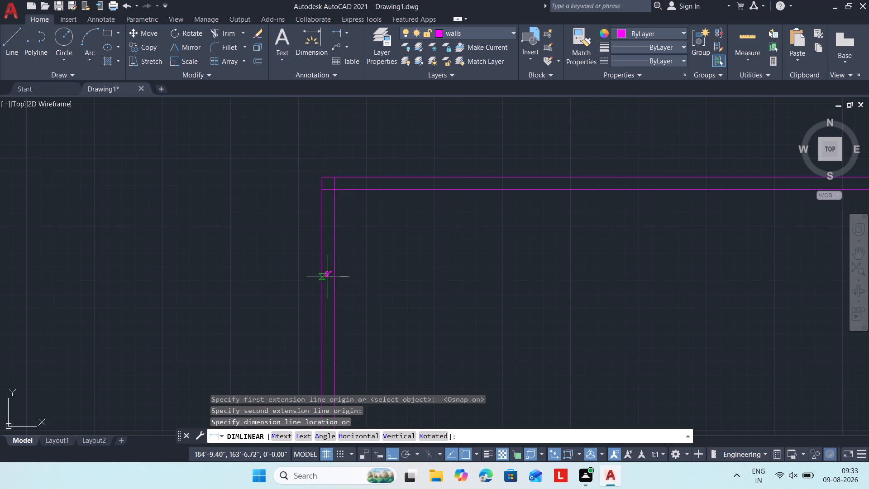
middle_drag(330, 277, 303, 254)
scroll(306, 254, up, 1)
scroll(252, 268, down, 1)
middle_drag(203, 263, 110, 275)
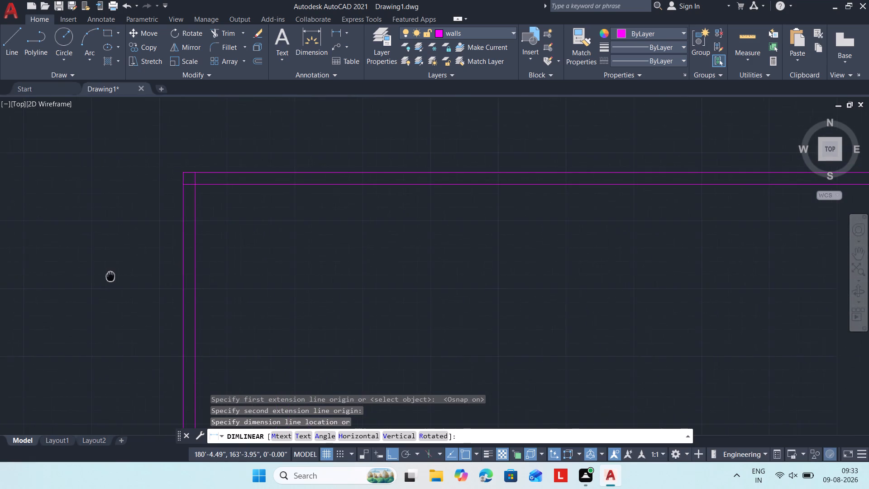
middle_drag(110, 275, 91, 275)
key(Escape)
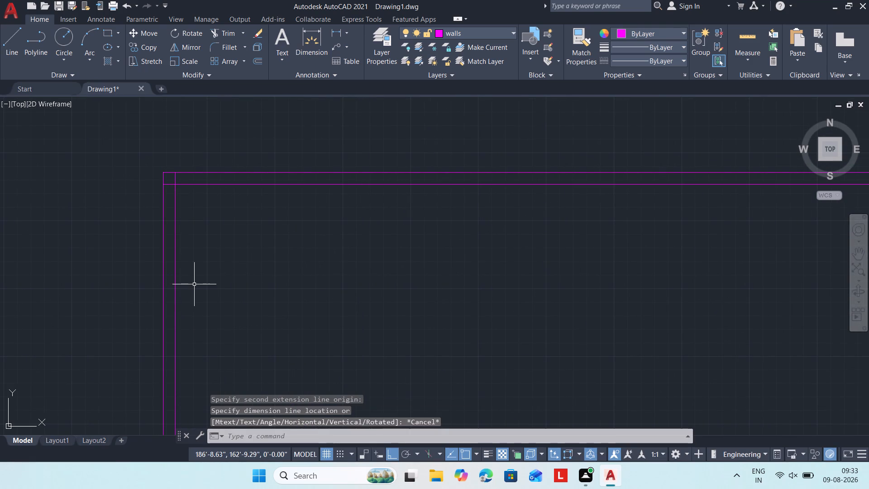
Offset the left outer wall's inner line 17'8" into the plan for the first partition's near face.
text(o)
key(space)
text(17')
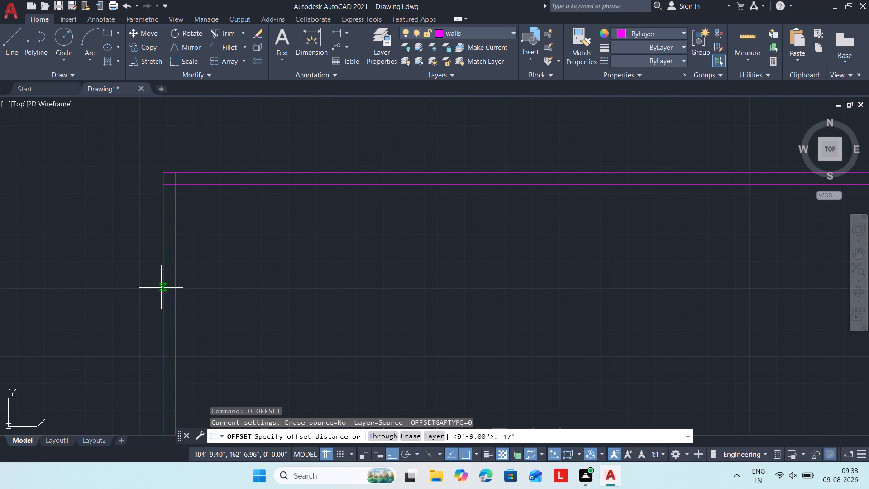
key(8)
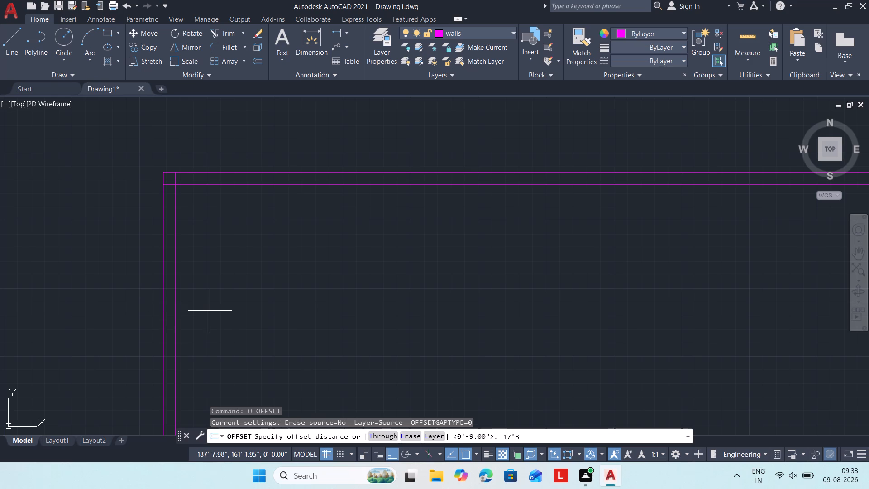
key(shift+quotedbl)
key(Return)
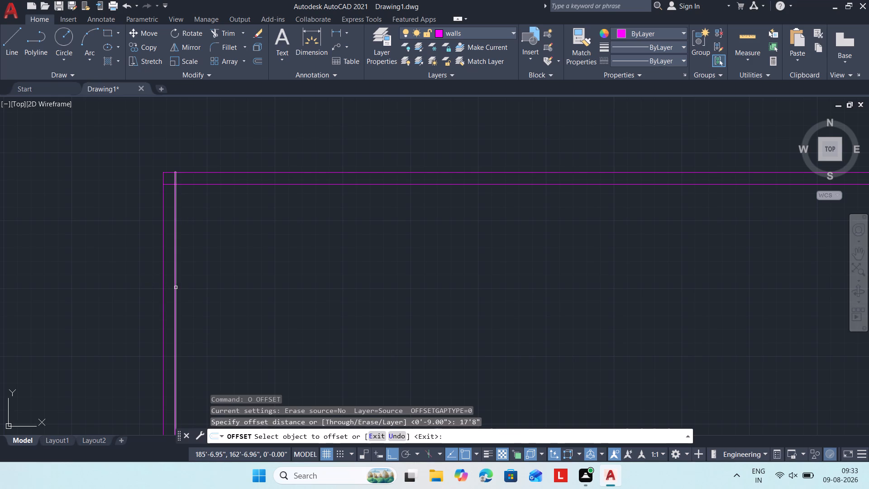
drag(176, 288, 181, 288)
click(401, 320)
key(Escape)
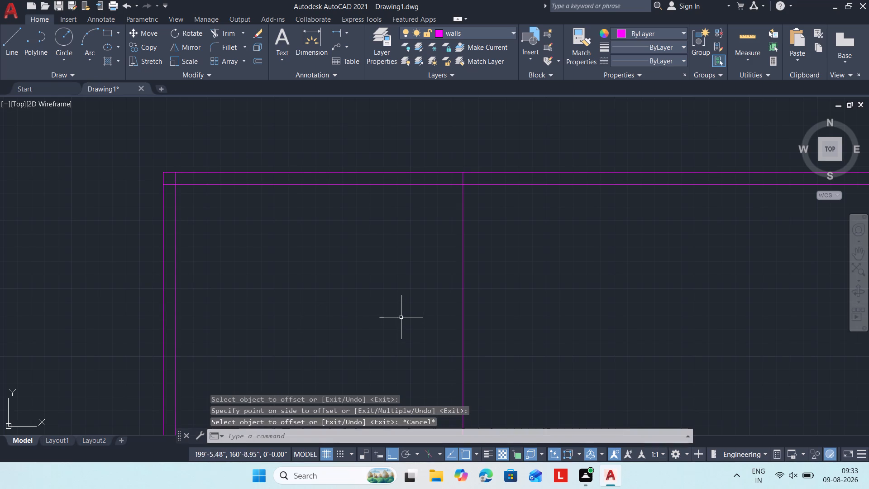
Offset the first partition's near face 9" away from the left outer wall to form its far face.
text(o)
key(space)
key(9)
key(slash)
key(semicolon)
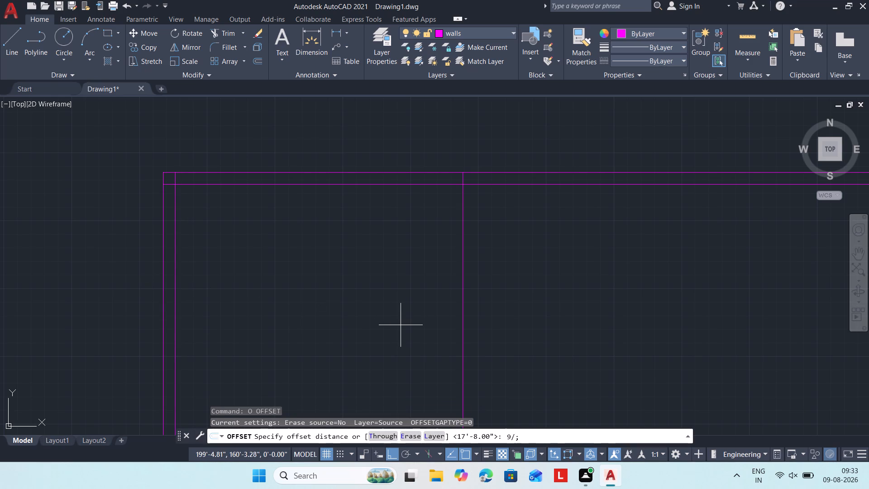
key(BackSpace)
key(BackSpace)
key(BackSpace)
text({")
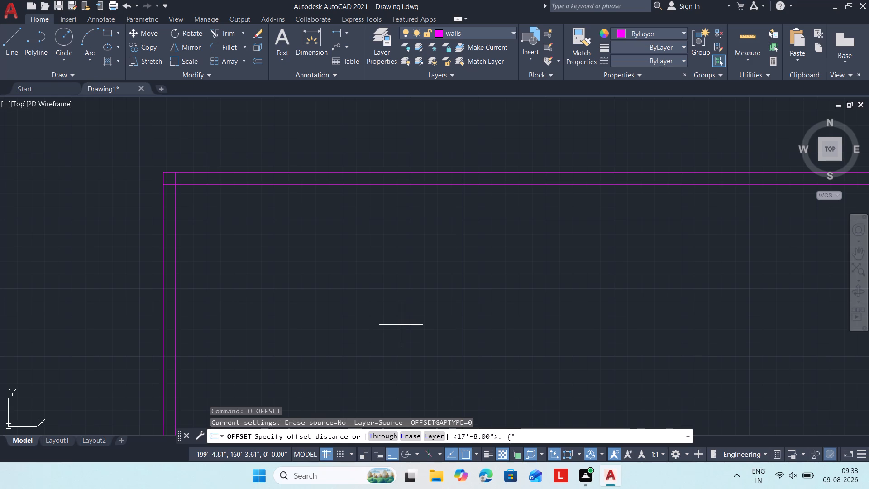
key(BackSpace)
key(minus)
key(Delete)
key(BackSpace)
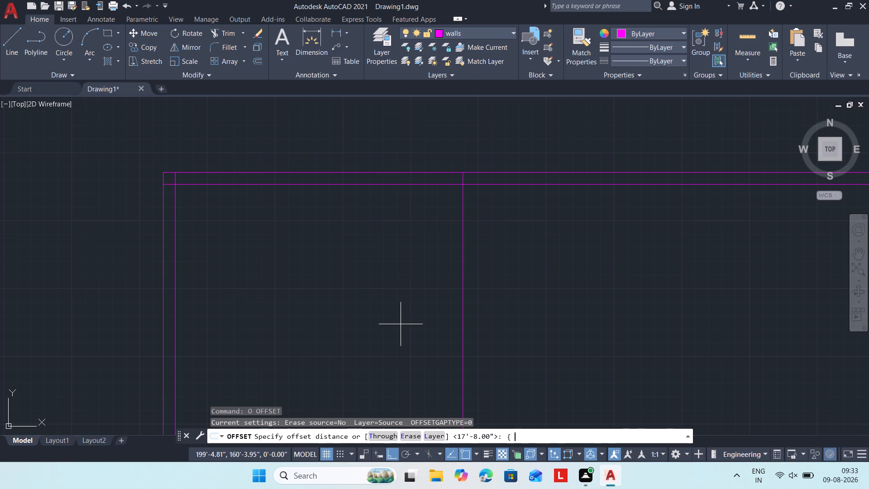
key(BackSpace)
text(9")
key(Return)
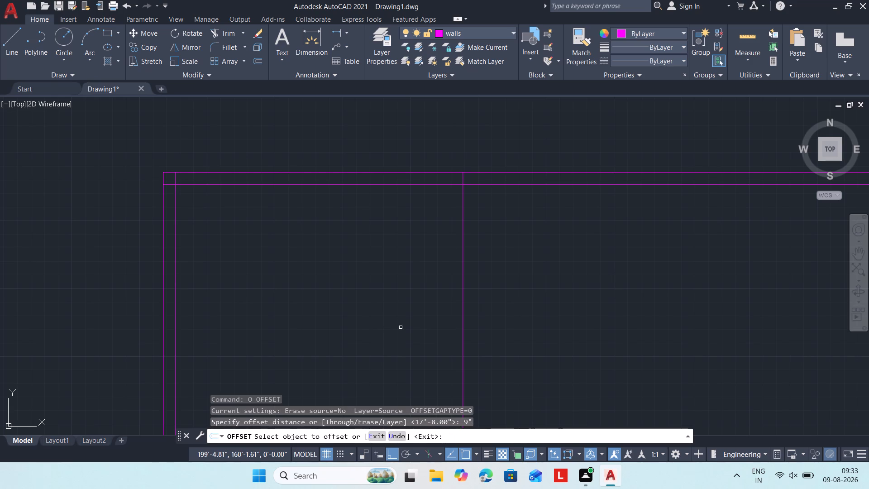
click(462, 340)
click(534, 350)
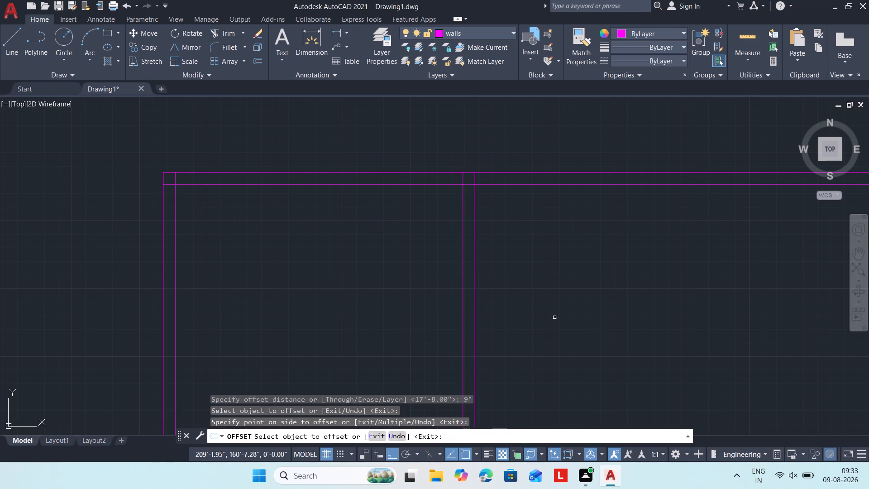
scroll(519, 306, down, 1)
middle_drag(518, 306, 282, 247)
key(Escape)
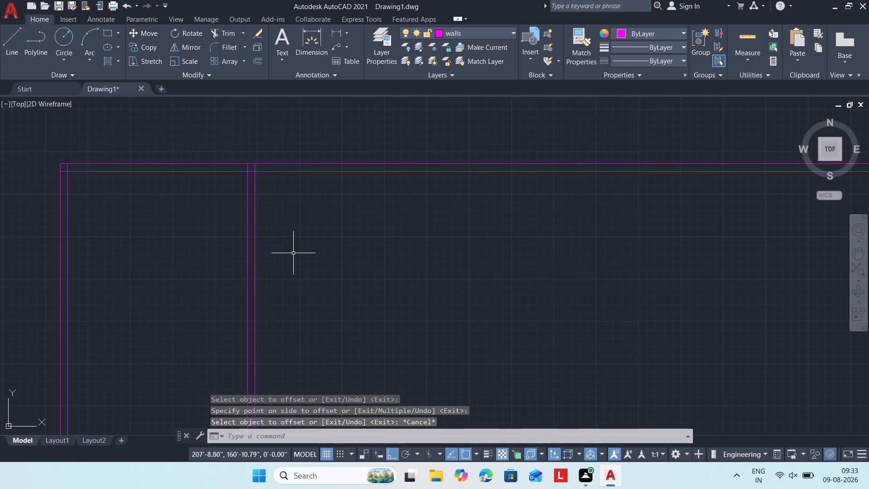
Offset the first partition's far face 14' away from the left outer wall for the second partition's near face.
text(o)
key(space)
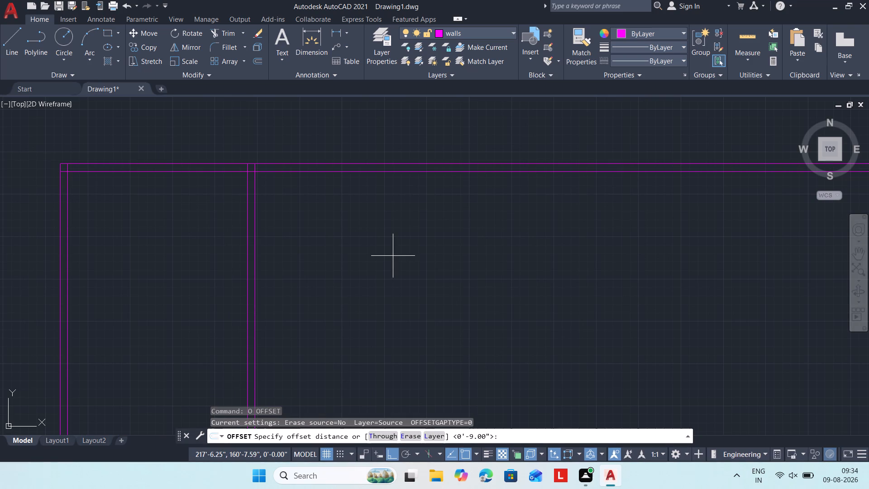
key(1)
key(4)
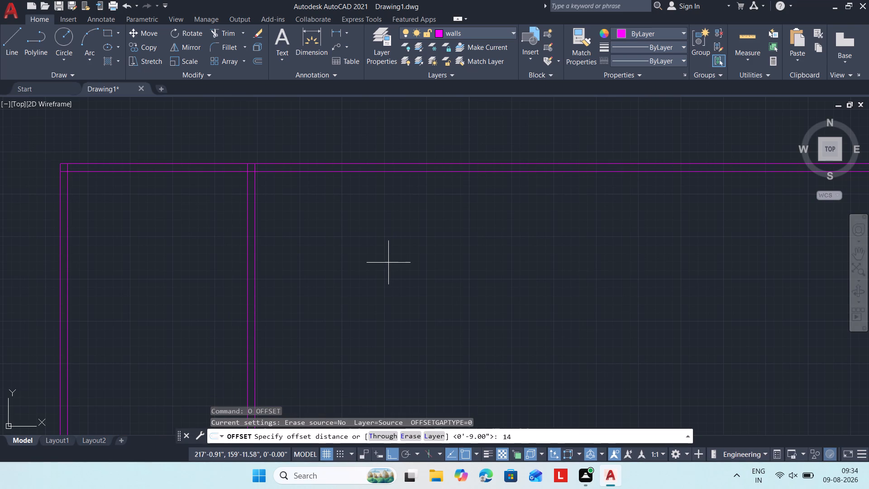
key(apostrophe)
key(Return)
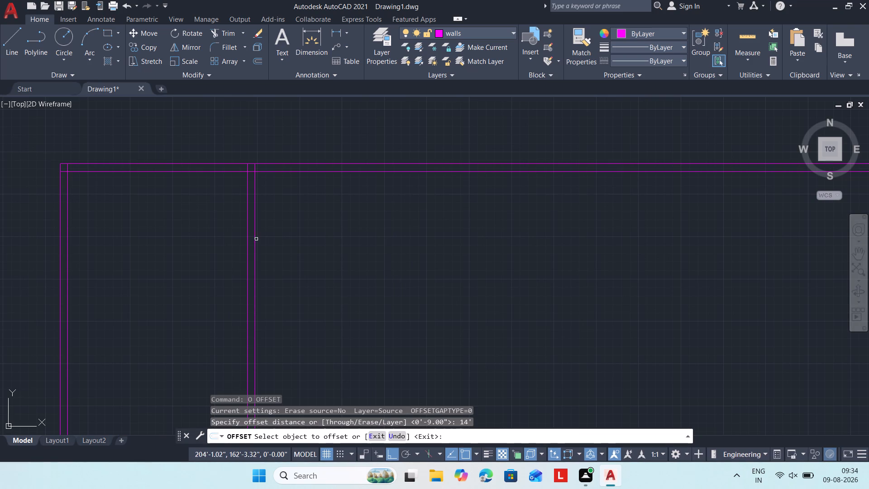
click(254, 241)
click(576, 267)
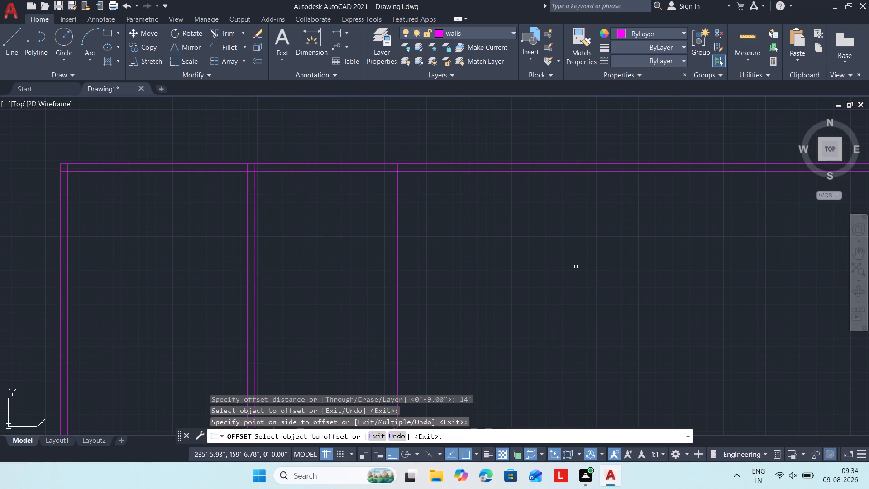
key(Escape)
Offset the second partition's near face 9" away from the first partition to give the wall its thickness.
text(o)
key(space)
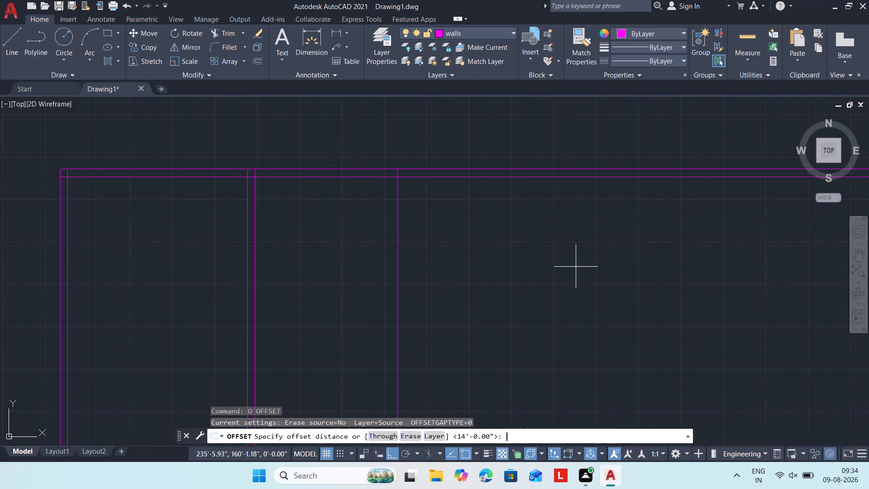
text(9")
key(Return)
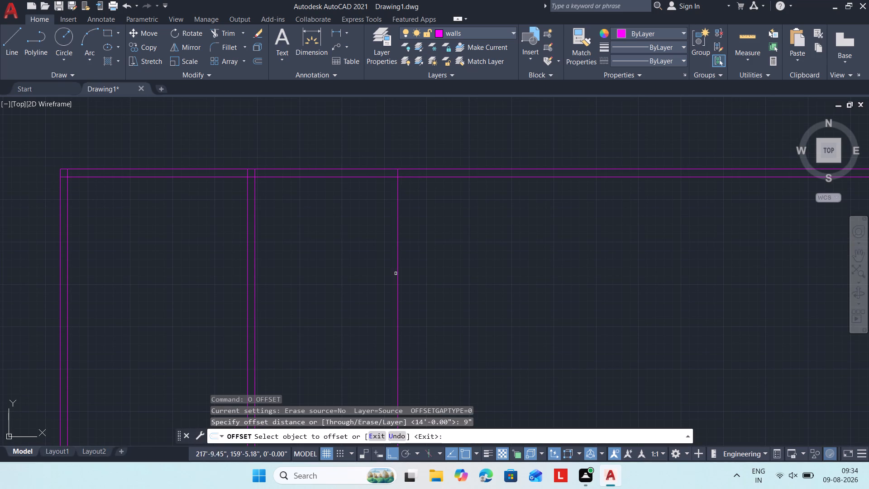
click(398, 274)
click(540, 295)
key(Escape)
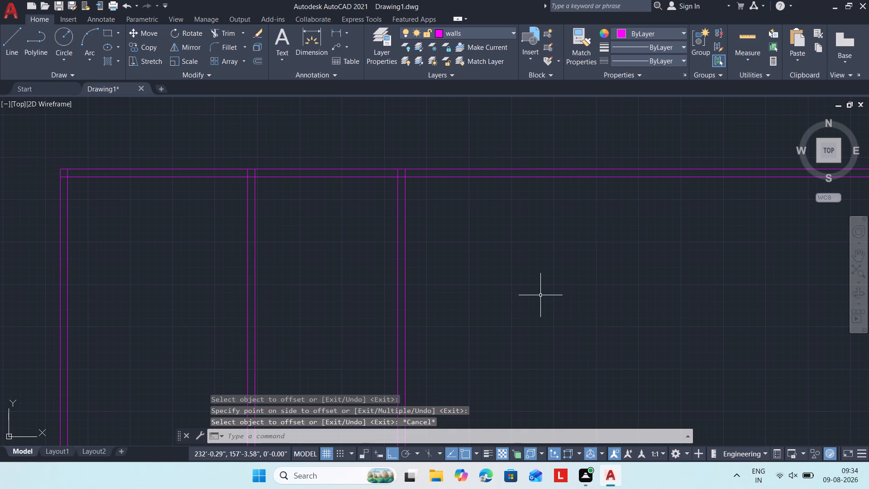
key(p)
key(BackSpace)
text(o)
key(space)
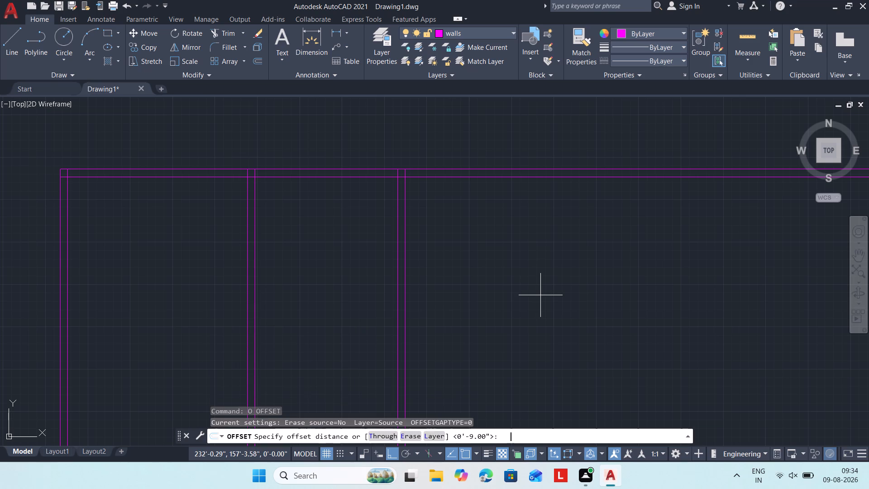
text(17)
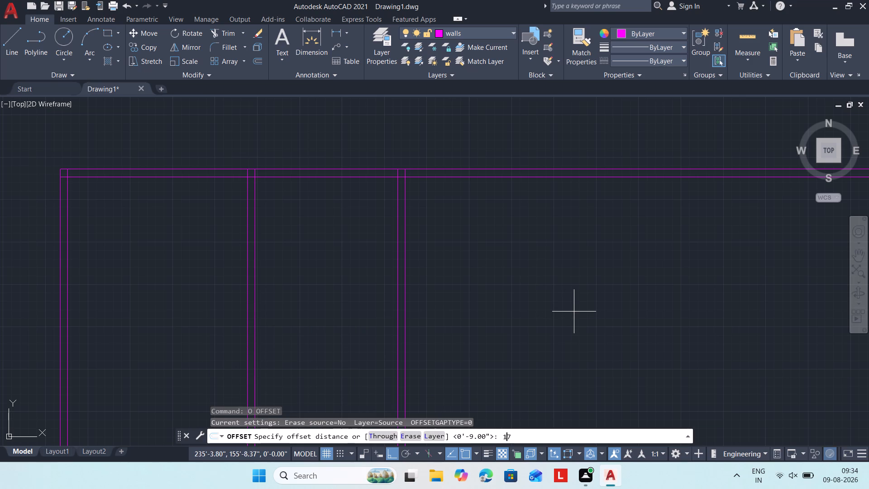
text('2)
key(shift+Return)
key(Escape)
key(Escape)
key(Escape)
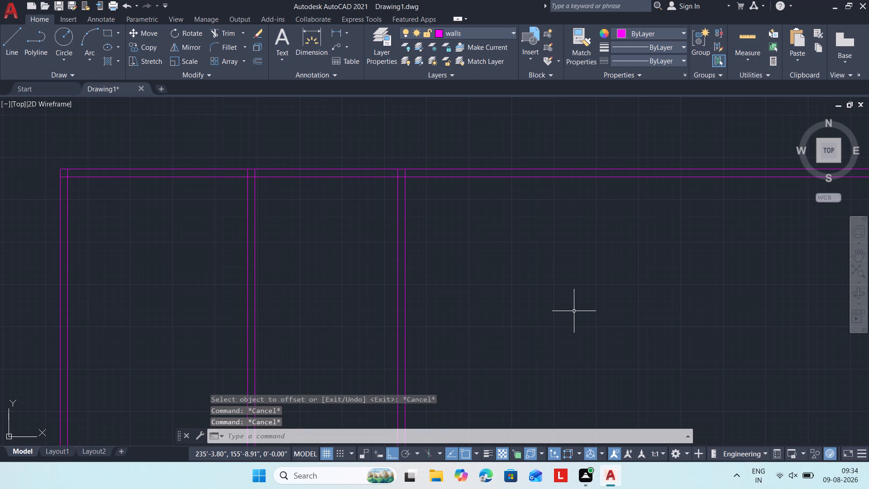
Offset the second partition's far face 17'2" away from the first partition for the right outer wall's inner face.
text(o)
key(space)
text(17'2")
key(Return)
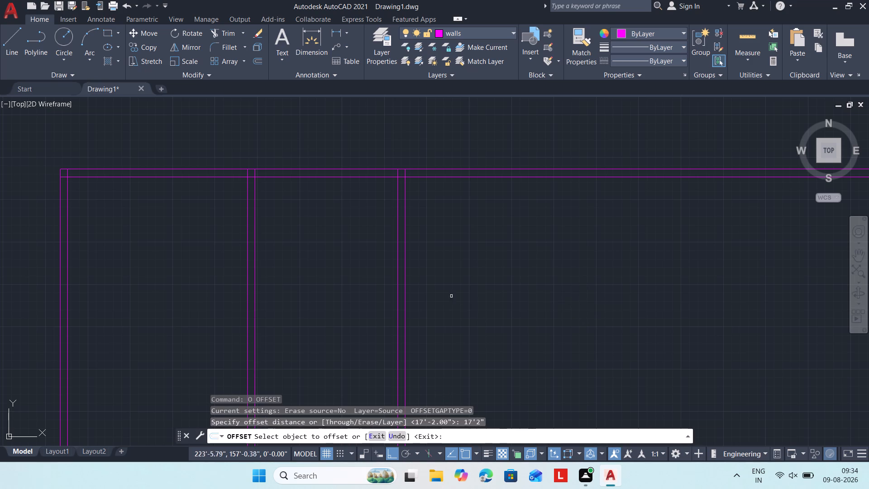
drag(405, 290, 425, 294)
click(552, 297)
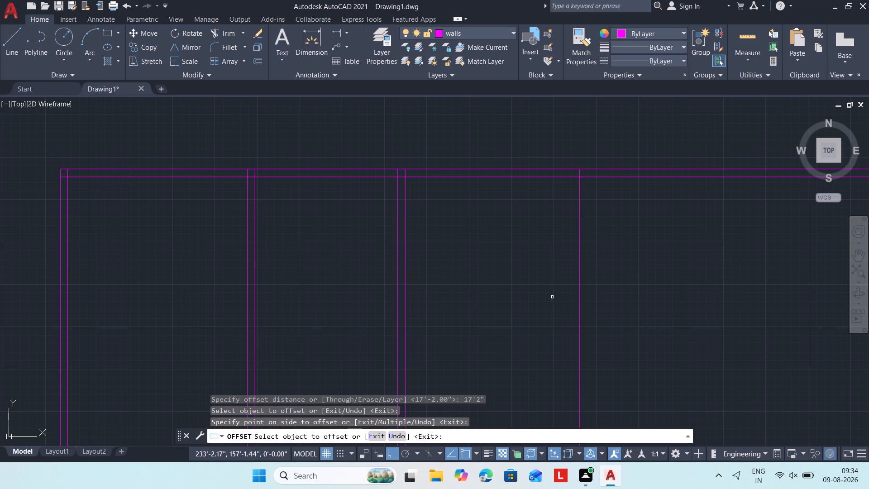
key(Escape)
Offset the right outer wall's inner line 9" outward to form its outer face.
text(o 8)
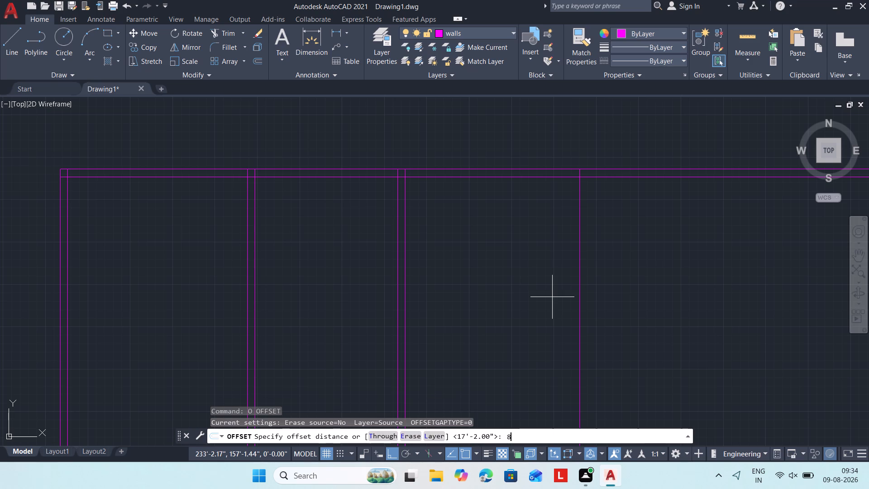
key(BackSpace)
text(9")
key(Return)
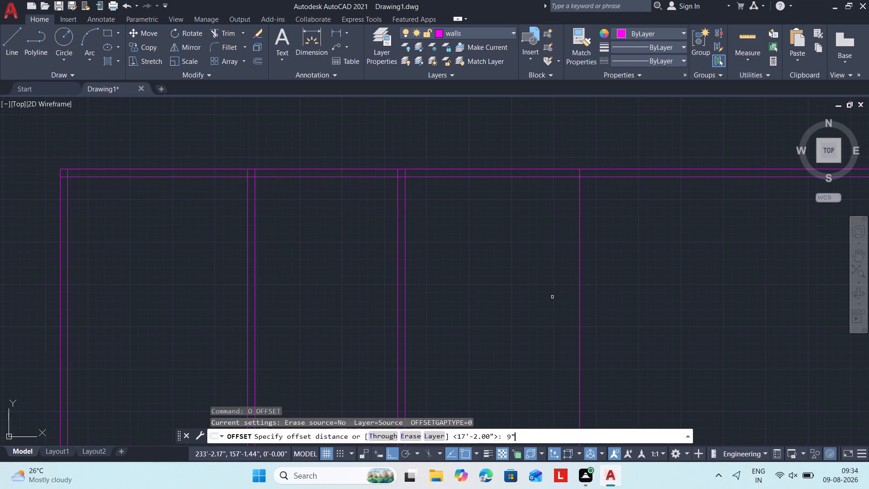
click(578, 310)
click(602, 313)
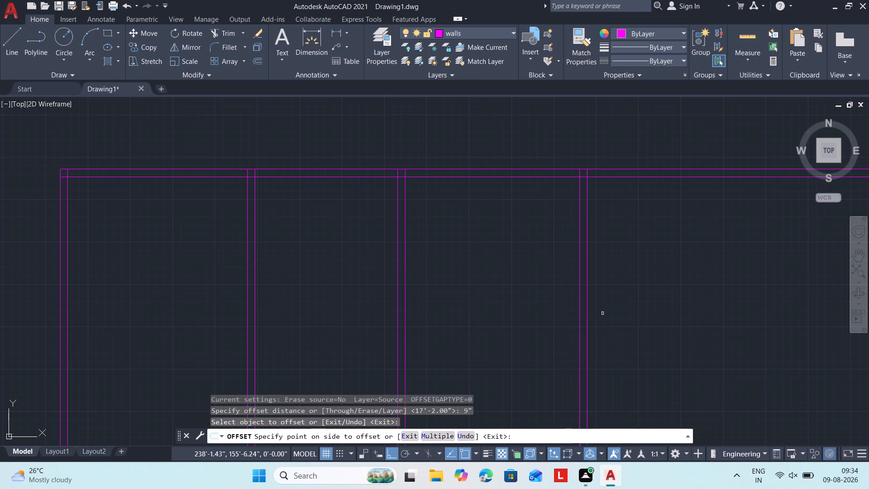
key(Escape)
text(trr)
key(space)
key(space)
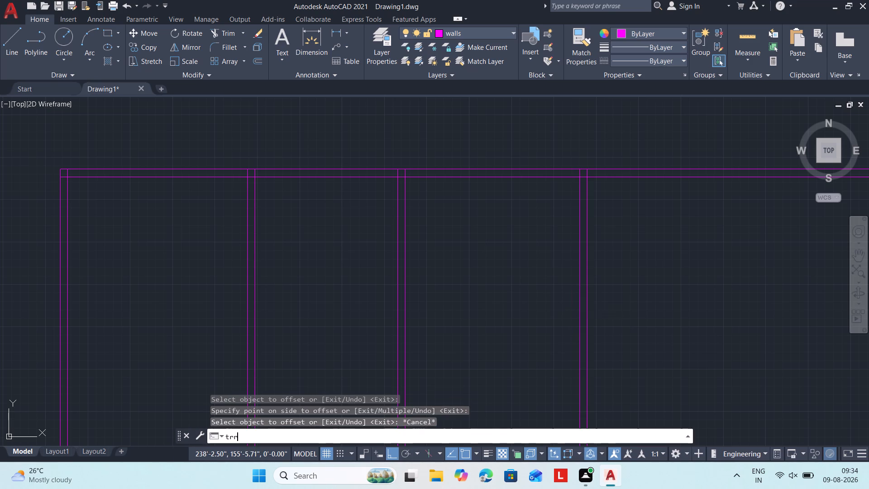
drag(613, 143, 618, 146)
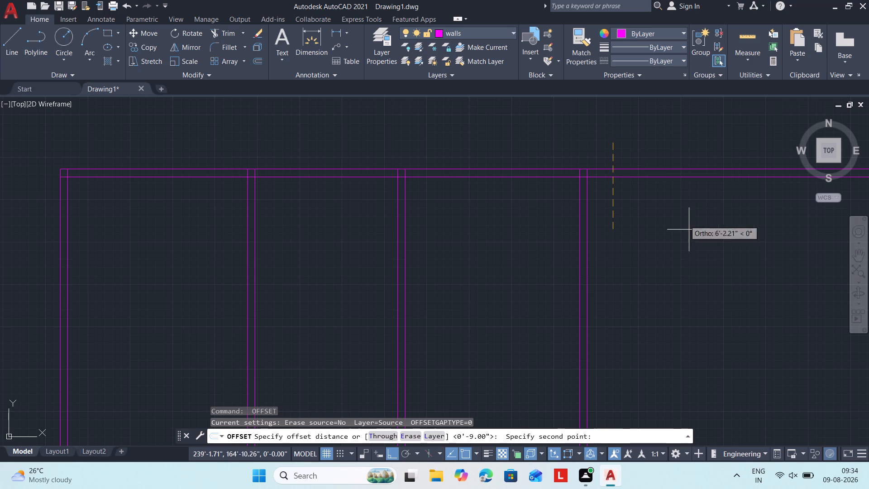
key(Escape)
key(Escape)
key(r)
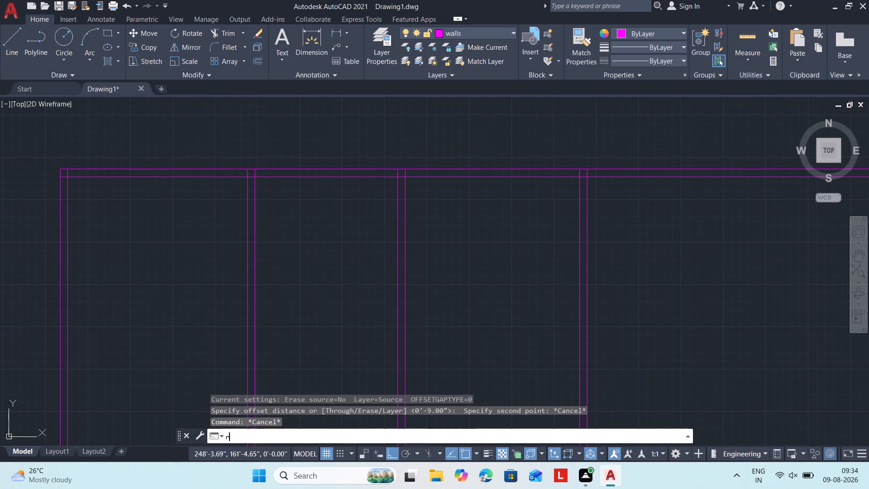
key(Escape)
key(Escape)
Trim both top wall lines where they extend past the right outer wall's outer face.
text(tr)
key(space)
key(space)
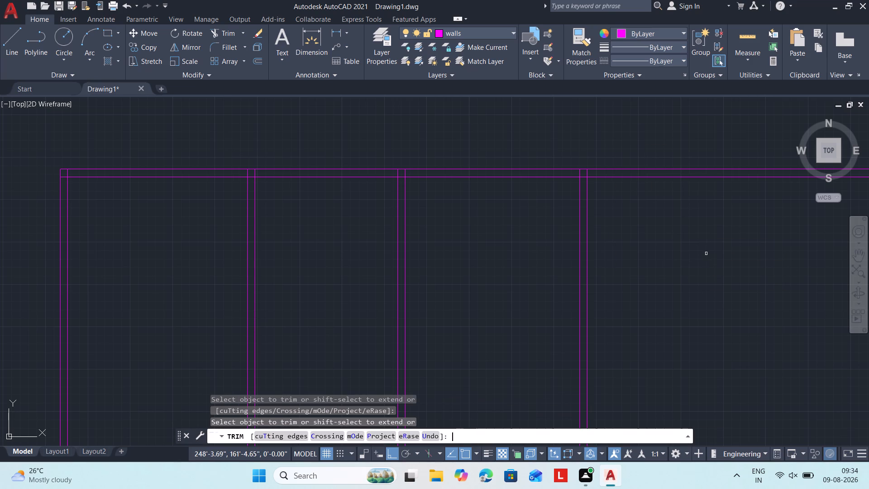
drag(706, 254, 690, 132)
click(624, 111)
key(Escape)
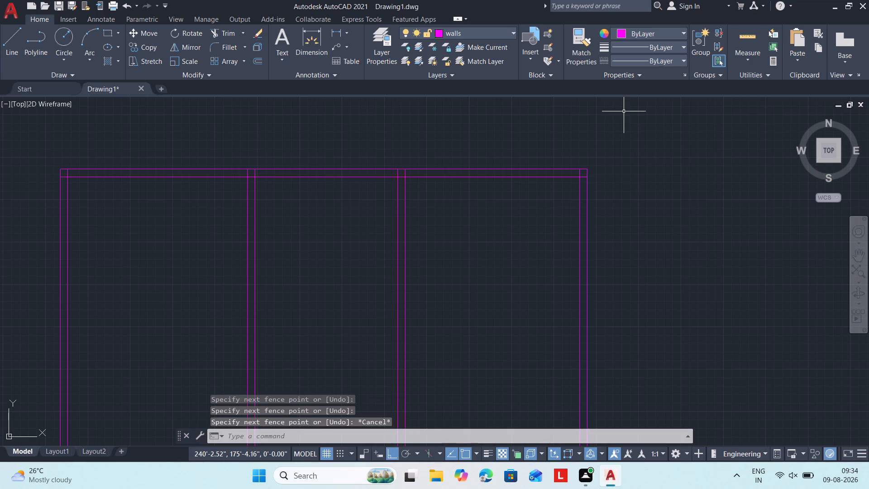
Offset the top wall's inner line 17'7" down into the plan for the horizontal partition's upper face.
middle_drag(338, 302, 455, 269)
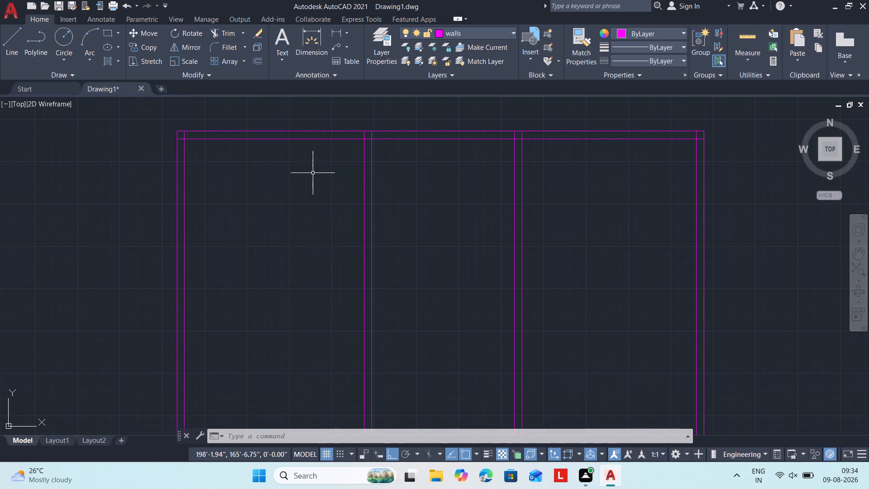
text(o)
key(space)
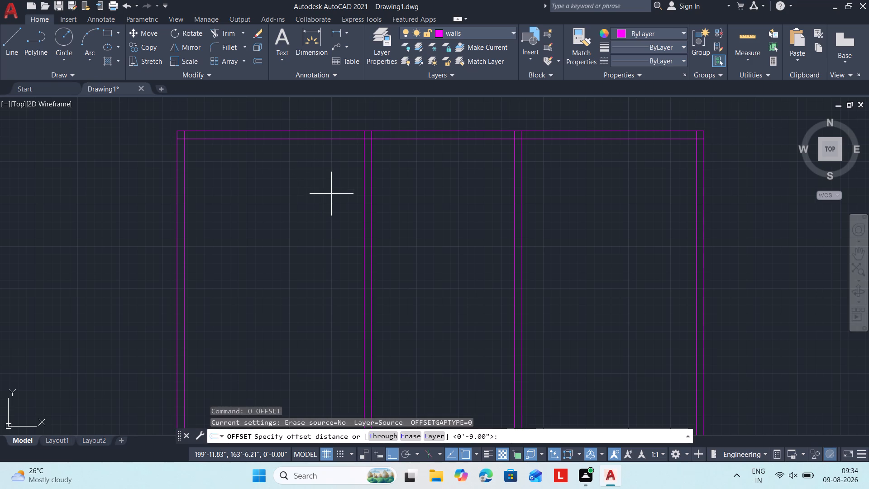
key(1)
key(7)
key(apostrophe)
key(7)
key(shift+quotedbl)
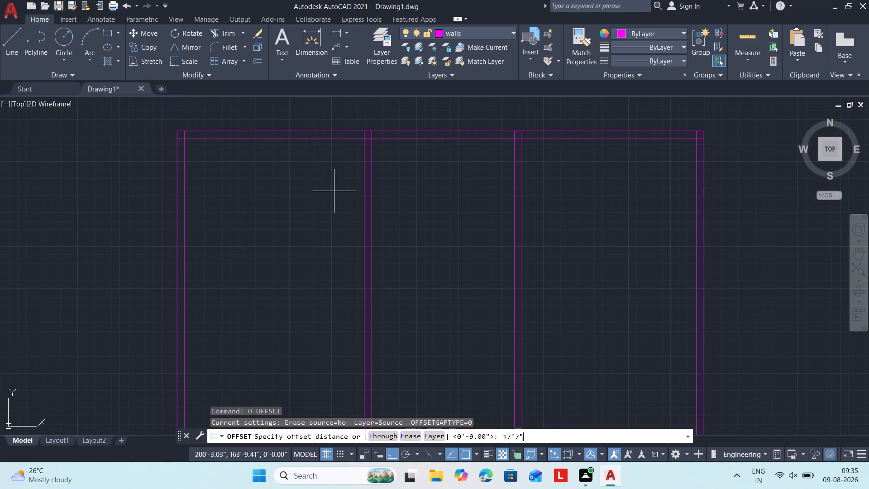
key(Return)
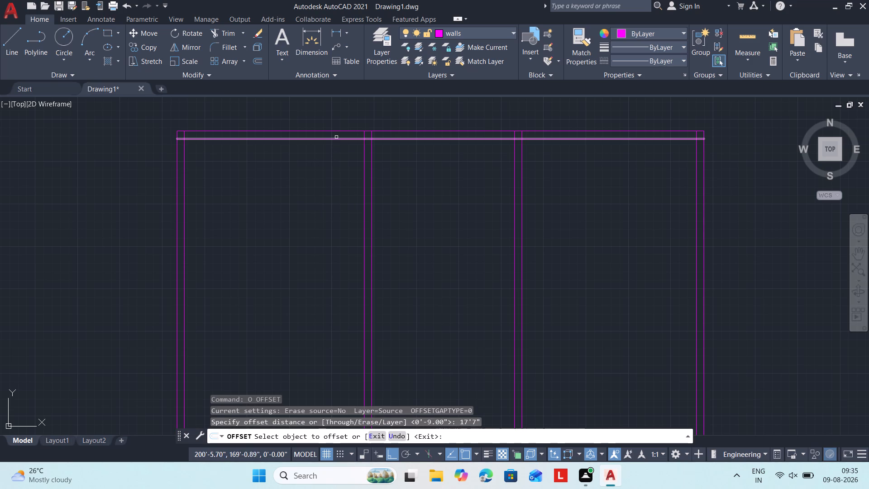
click(337, 139)
click(336, 297)
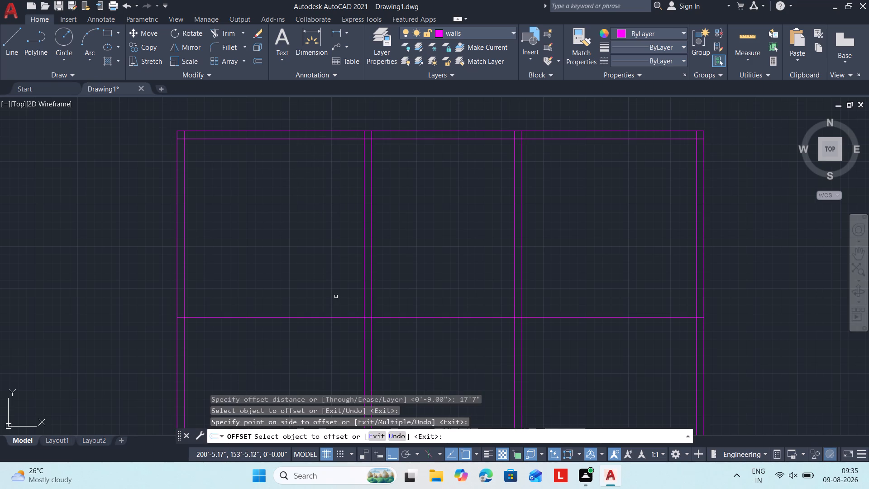
key(Escape)
Offset the horizontal partition's upper line 9" downward to form its lower face.
text(o 9")
key(Return)
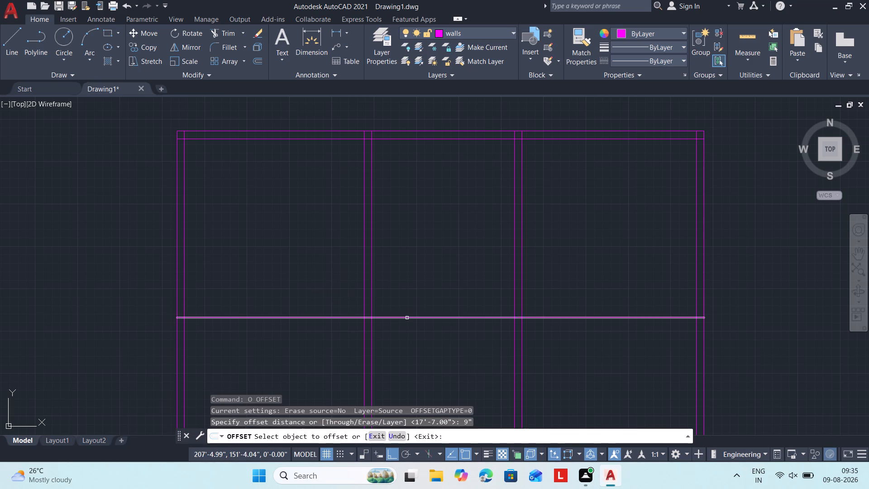
click(409, 318)
click(409, 349)
key(Escape)
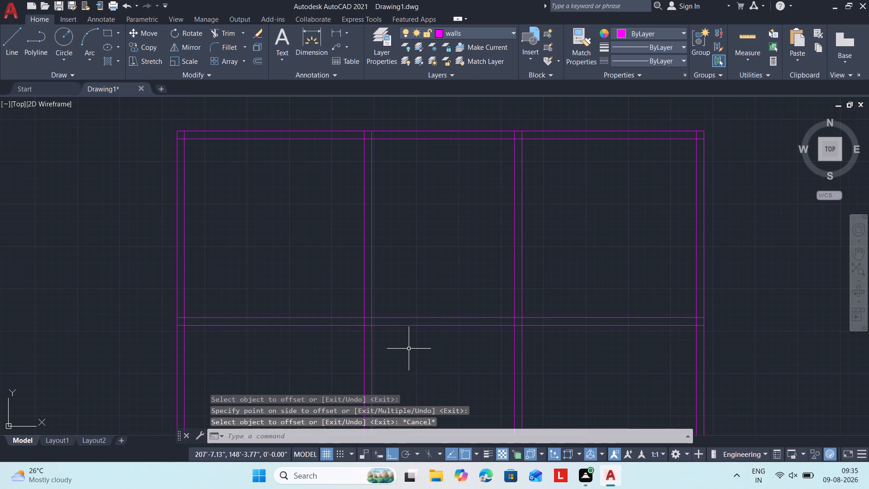
Offset the horizontal partition's upper line 13' upward to add a cross-wall line through the upper rooms.
key(o)
key(space)
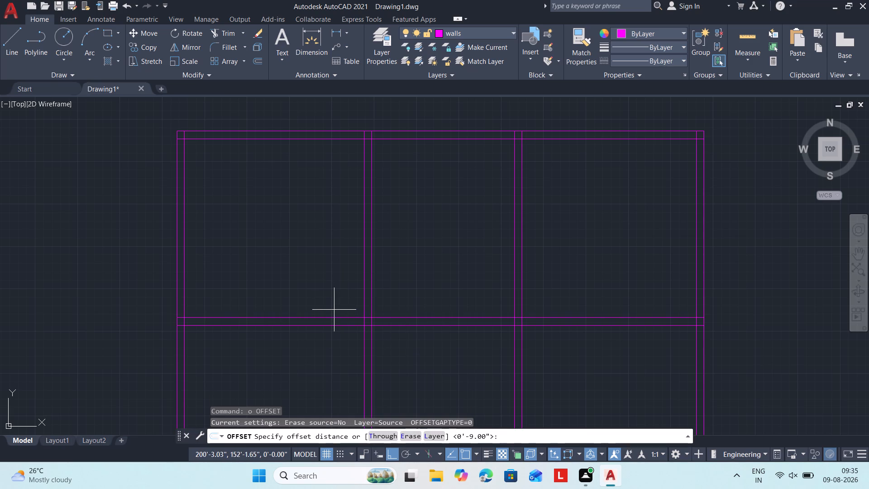
key(1)
key(3)
key(apostrophe)
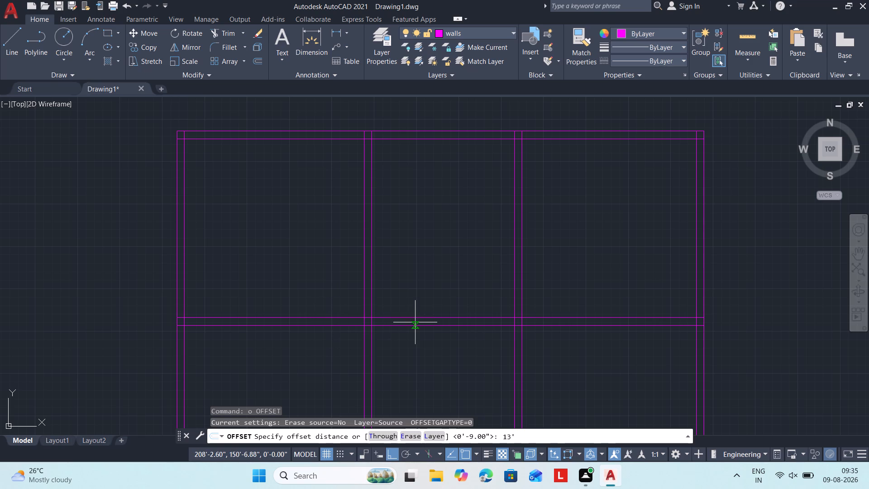
key(Return)
drag(419, 317, 418, 300)
click(403, 225)
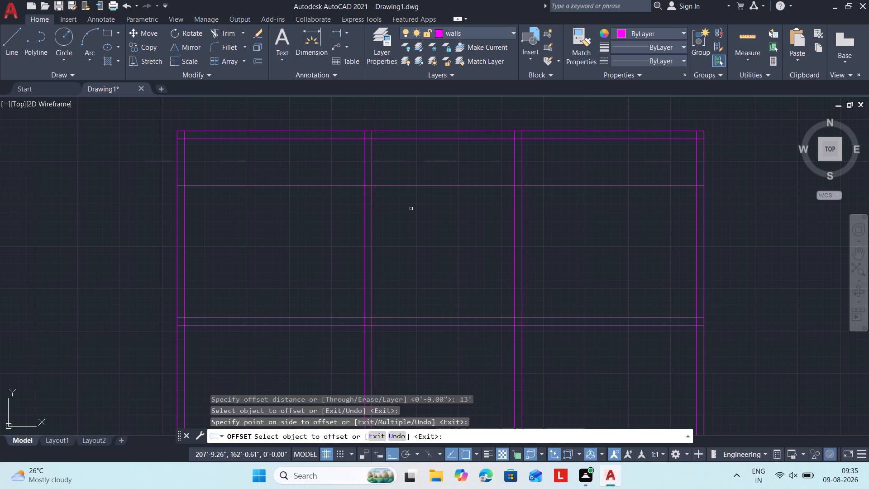
key(o)
key(Escape)
key(Escape)
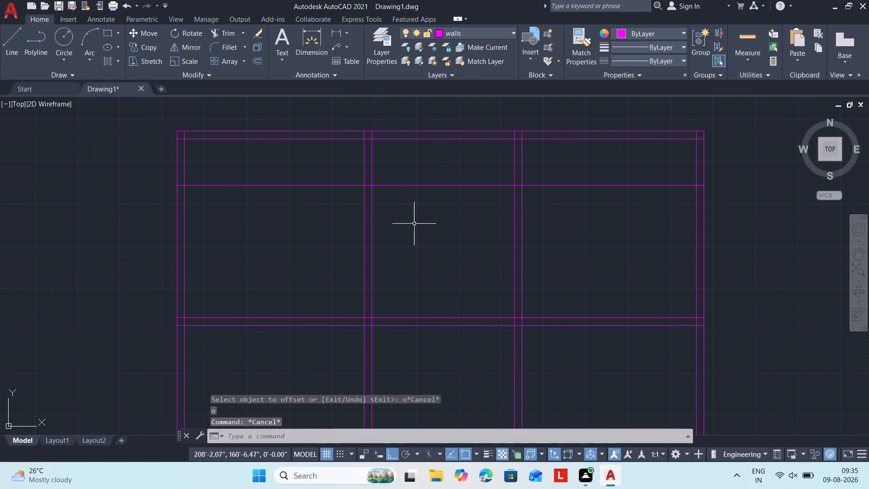
Offset the new cross-wall line 9" upward to form its upper face.
text(o)
key(space)
key(9)
key(shift+quotedbl)
key(Return)
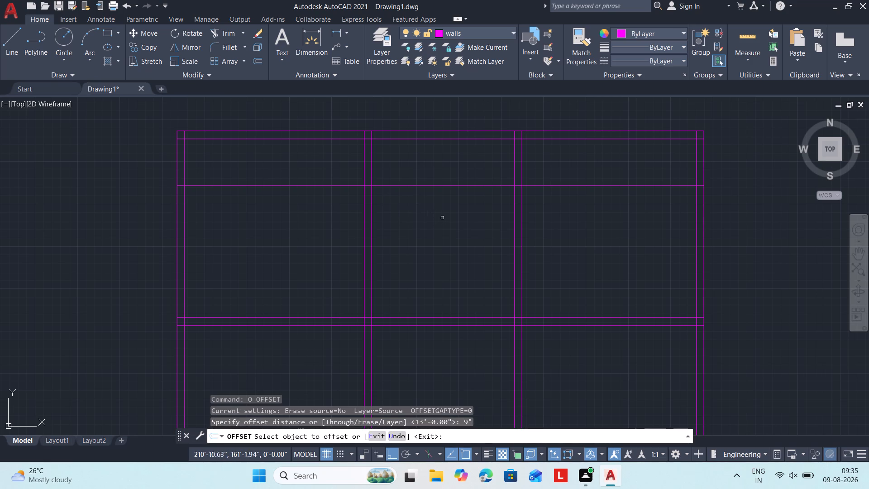
click(449, 187)
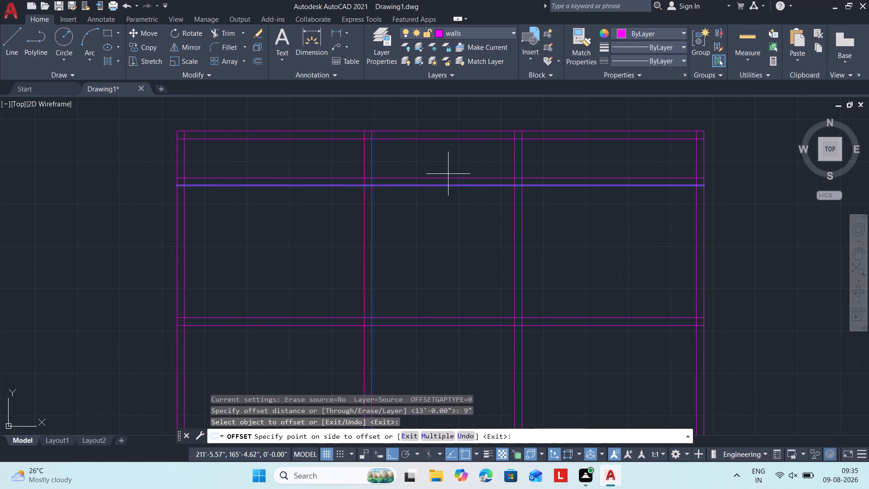
click(448, 173)
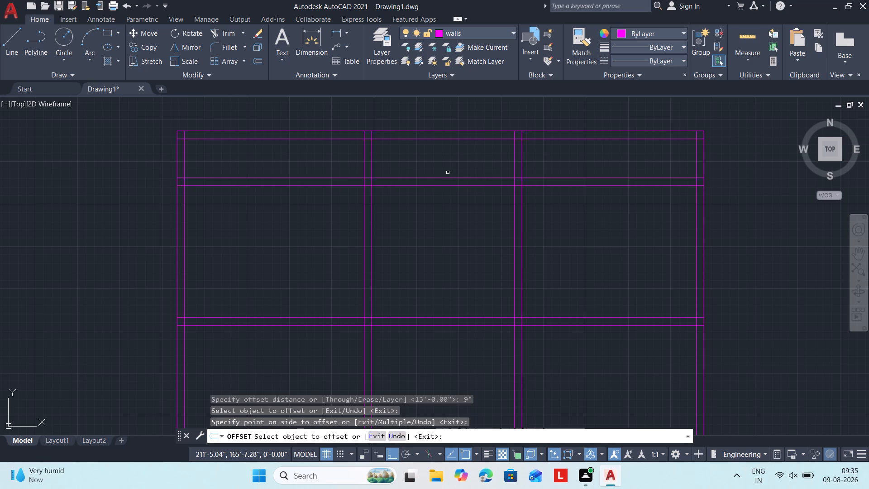
key(Escape)
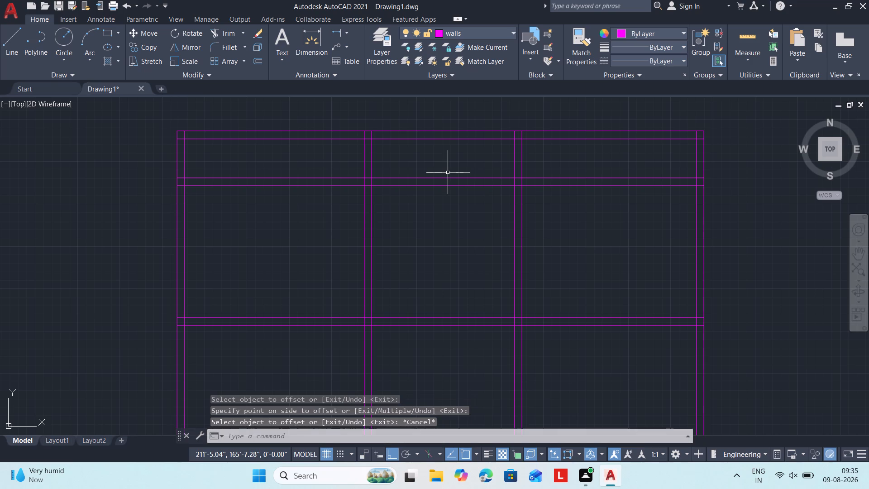
Trim both cross-wall lines out of the left and right upper rooms, keeping them in the middle bay.
text(trr)
key(BackSpace)
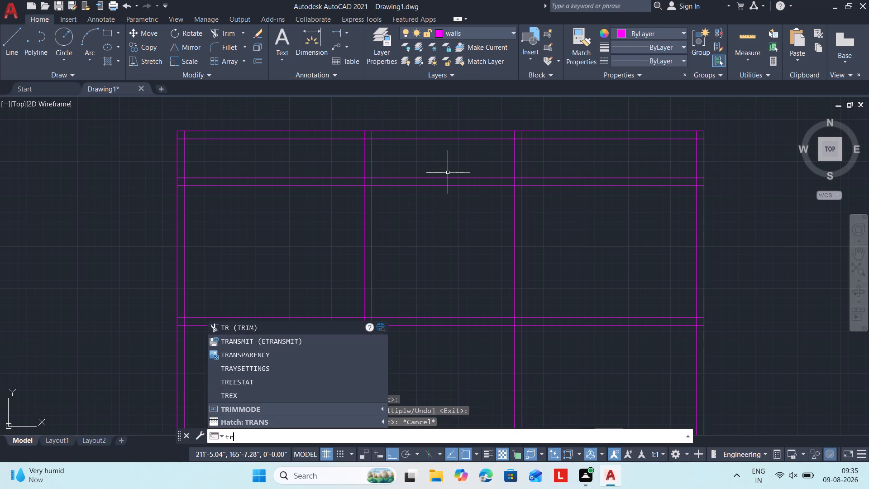
key(space)
key(space)
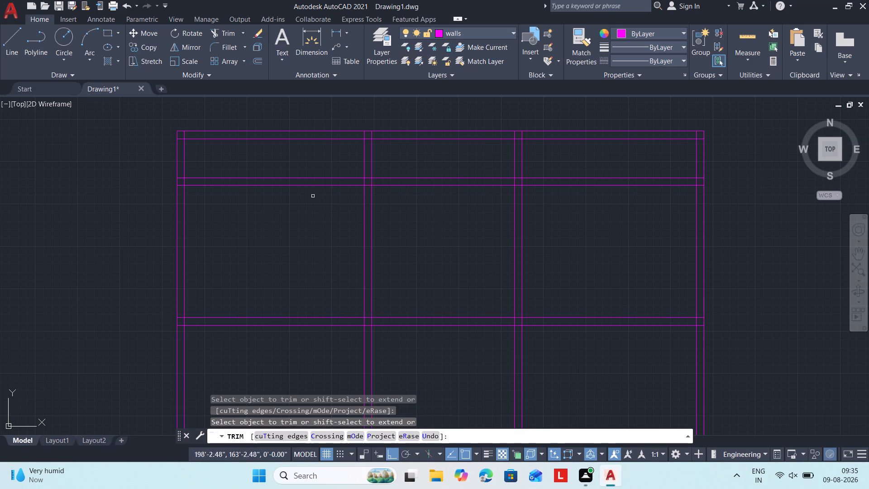
click(246, 167)
click(302, 238)
click(563, 168)
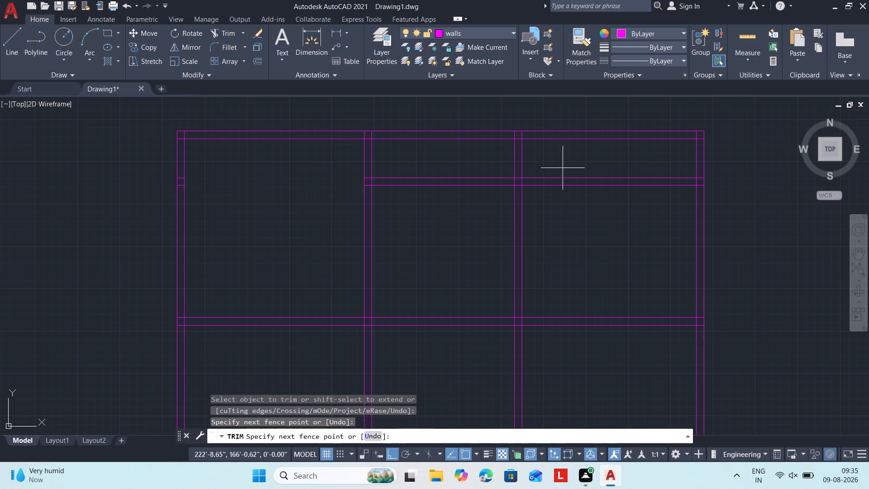
click(603, 254)
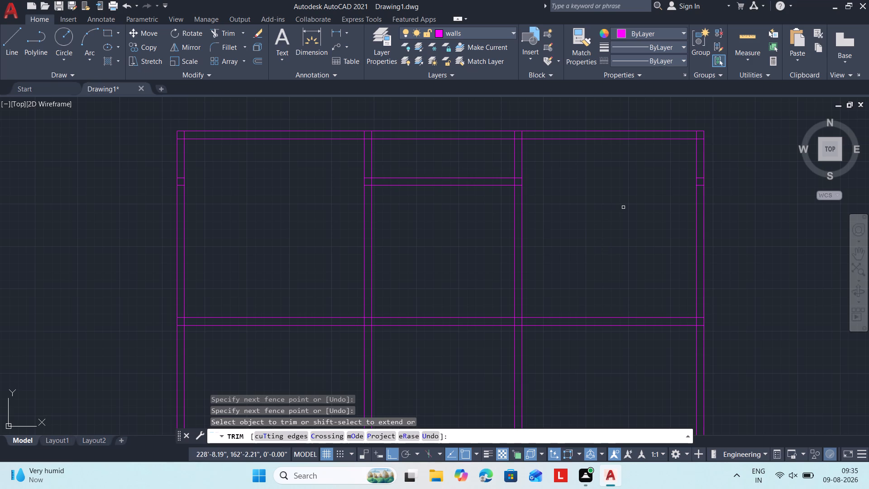
key(Escape)
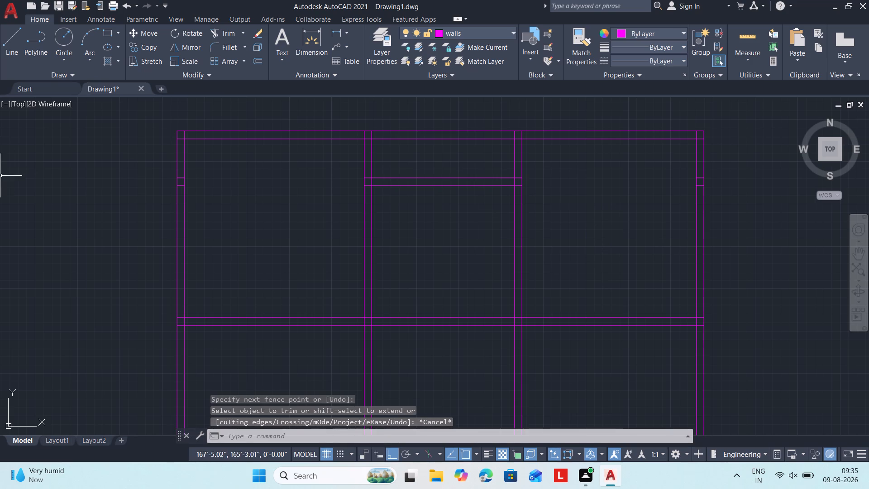
Erase the leftover cross-wall stubs inside the left and right outer walls.
drag(124, 172, 137, 168)
click(278, 211)
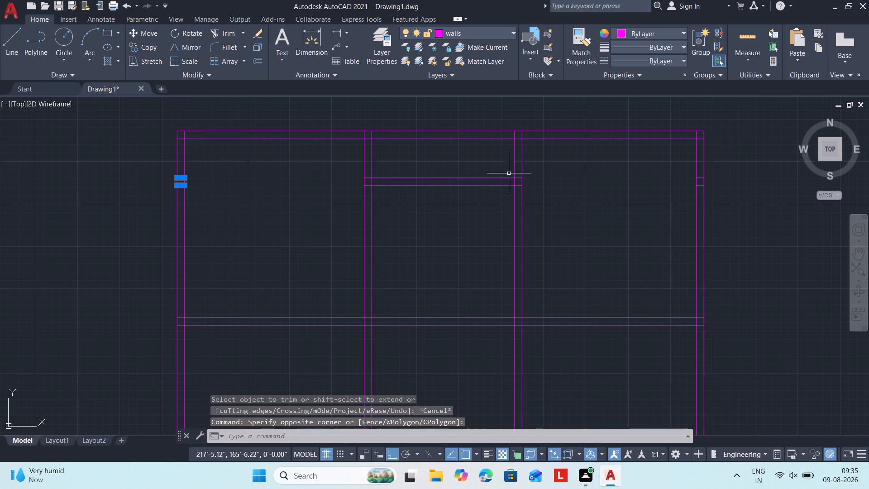
drag(671, 171, 675, 171)
click(746, 206)
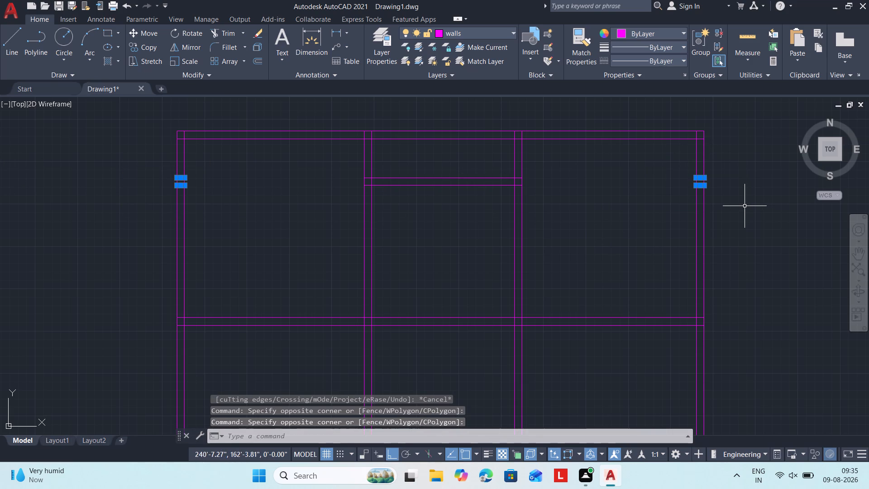
text(e)
key(space)
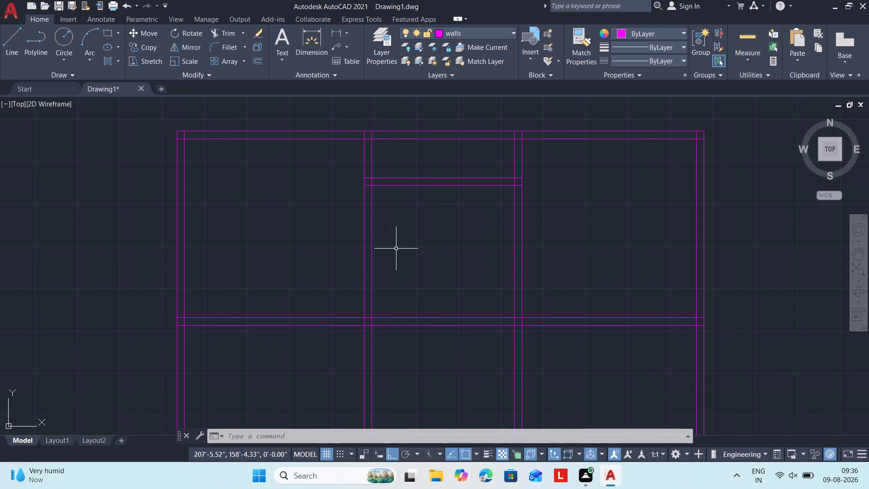
Offset the full-width horizontal partition's lower line 15'7" downward for the next horizontal wall's upper face.
text(o)
key(space)
middle_drag(371, 163, 377, 141)
scroll(392, 156, down, 1)
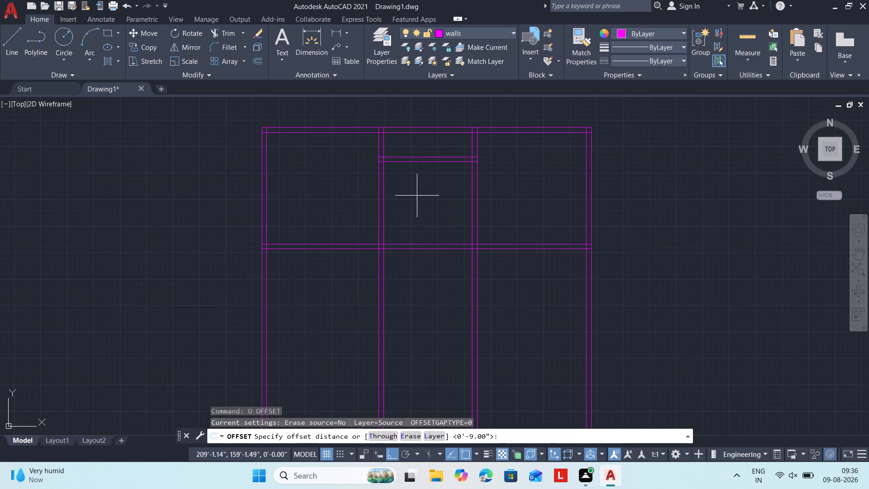
scroll(404, 217, down, 2)
middle_drag(409, 191, 426, 121)
scroll(434, 164, up, 2)
middle_click(432, 159)
scroll(432, 159, up, 1)
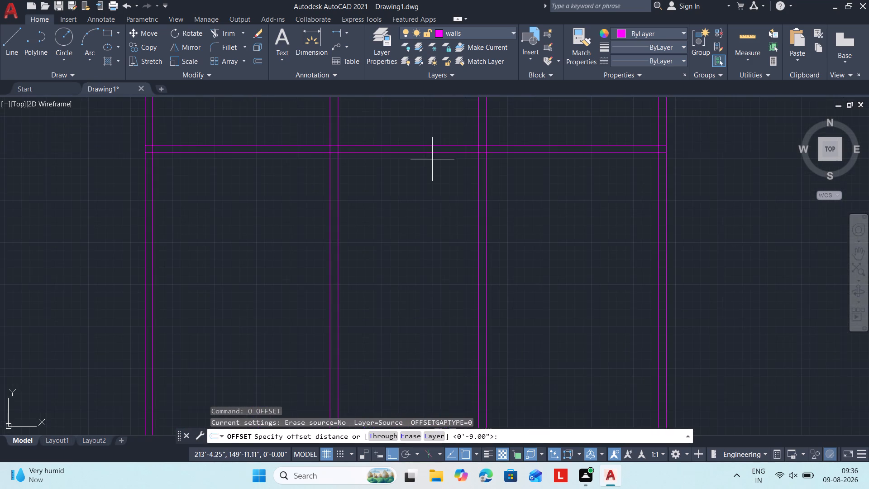
middle_drag(434, 161, 471, 285)
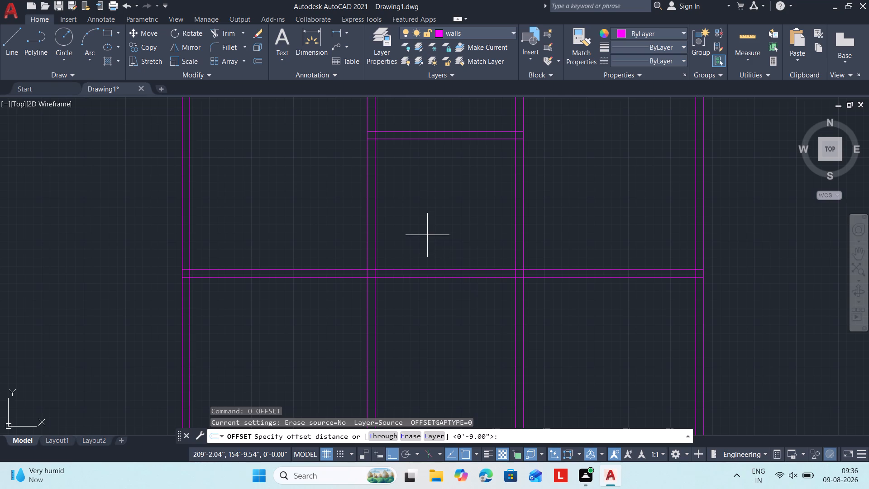
text(15)
key(apostrophe)
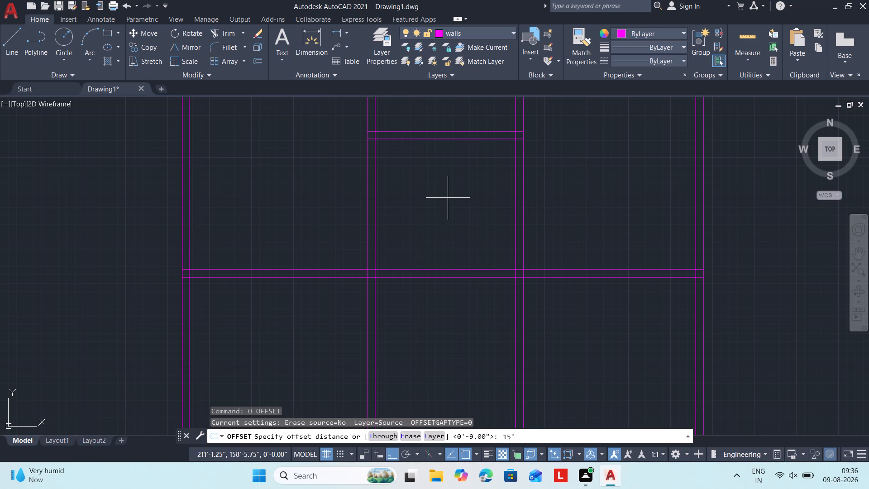
key(7)
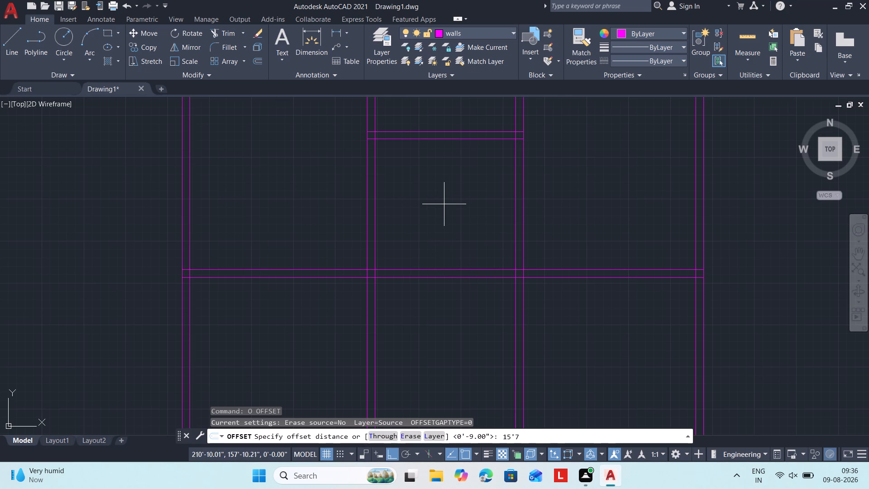
key(shift+quotedbl)
key(Return)
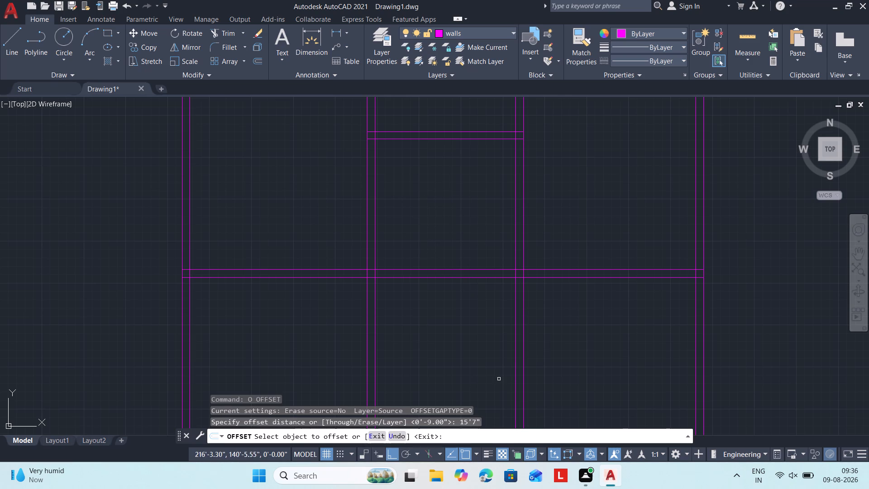
click(480, 277)
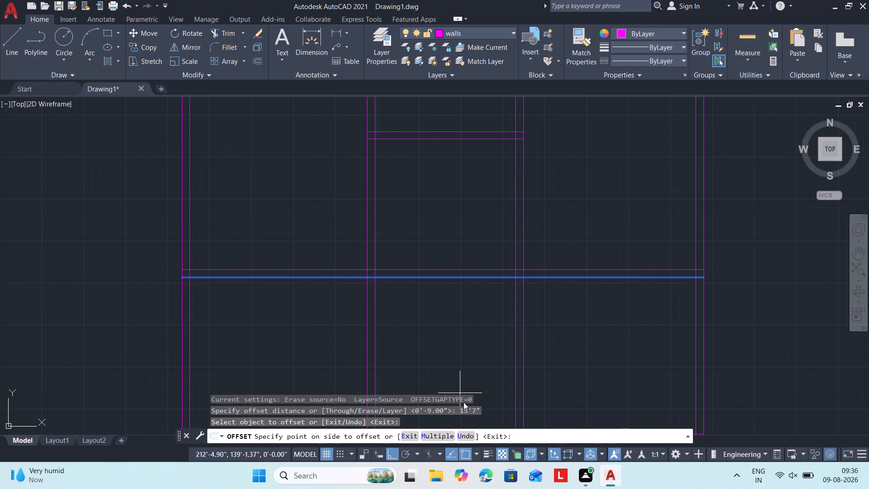
scroll(481, 388, down, 3)
middle_drag(470, 383, 481, 297)
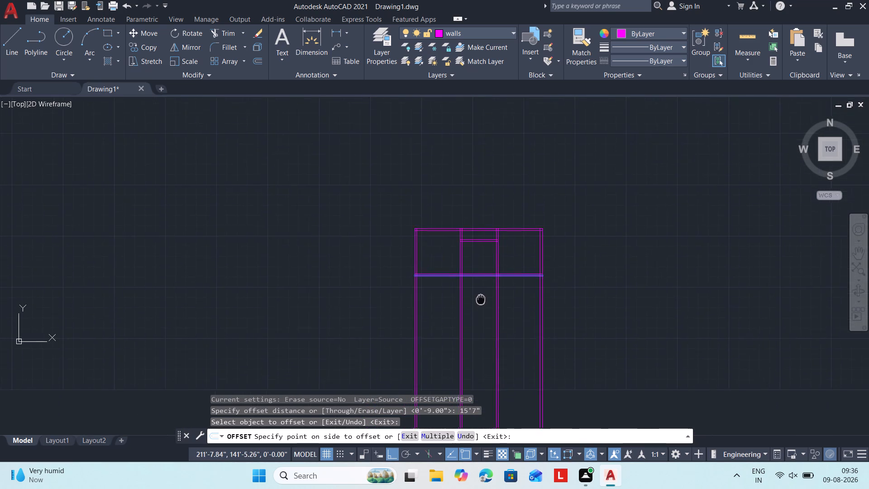
middle_drag(481, 297, 483, 276)
click(483, 332)
middle_drag(477, 280, 483, 276)
scroll(483, 276, up, 3)
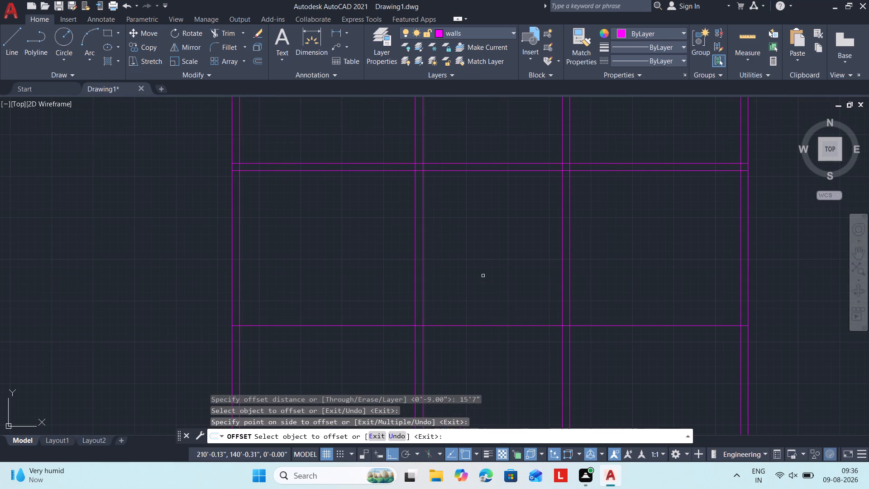
middle_drag(471, 268, 410, 261)
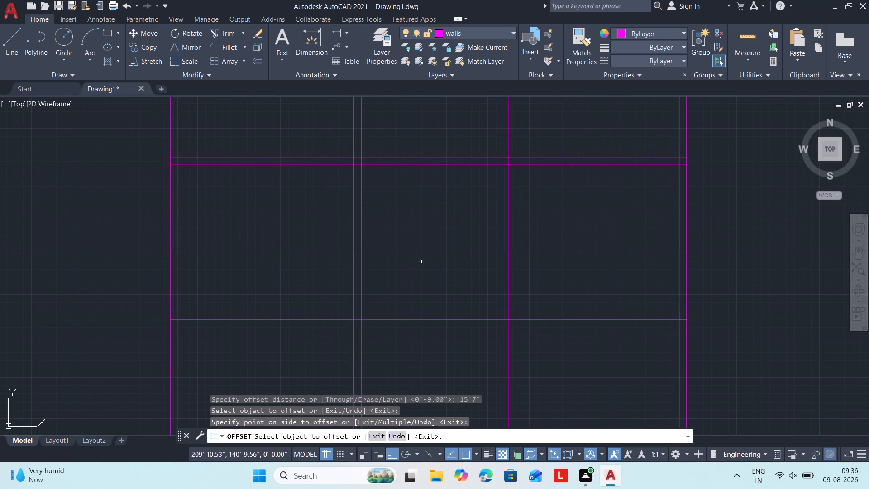
key(Escape)
Offset the new lower horizontal wall line 9" downward to form its lower face.
text(o)
key(space)
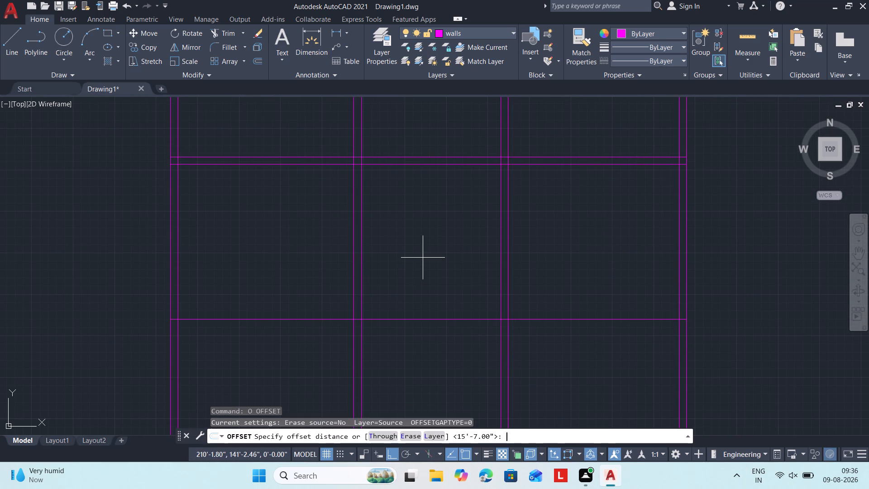
text(9")
key(Return)
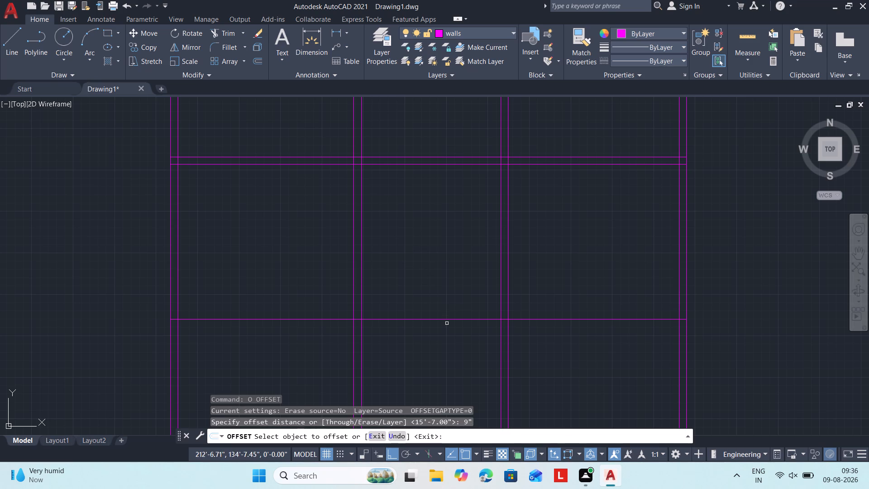
click(448, 319)
click(448, 343)
key(Escape)
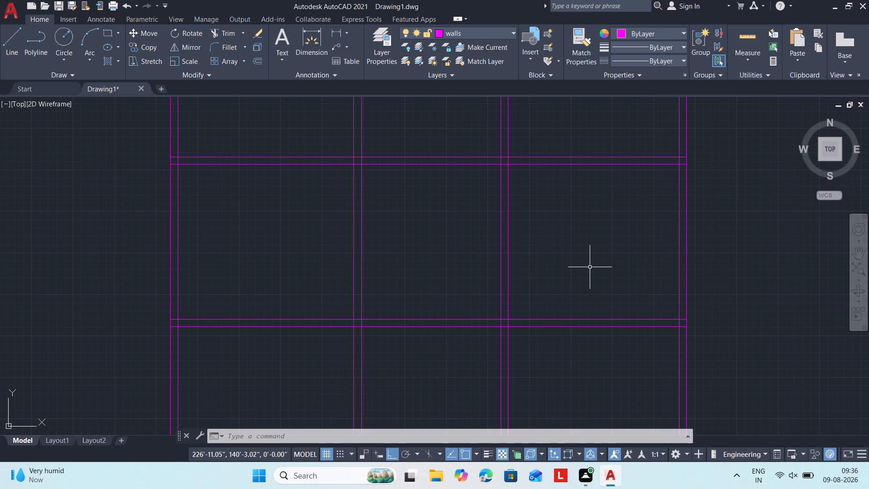
Trim the right vertical partition's two lines between the two full-width horizontal walls.
text(rr)
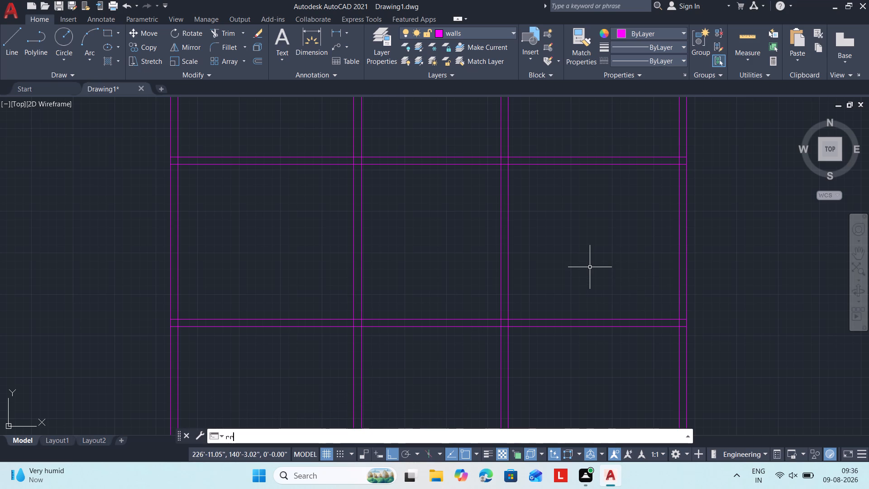
key(BackSpace)
key(BackSpace)
text(tr)
key(space)
key(space)
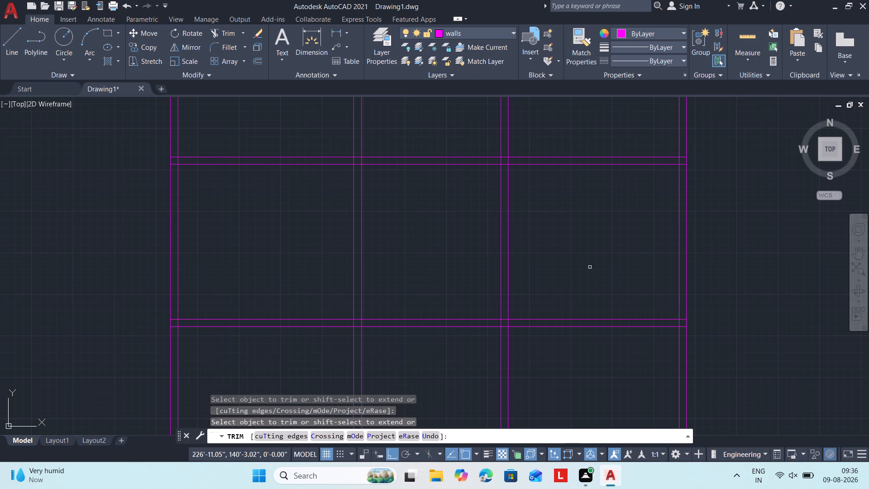
click(589, 267)
click(428, 266)
key(Escape)
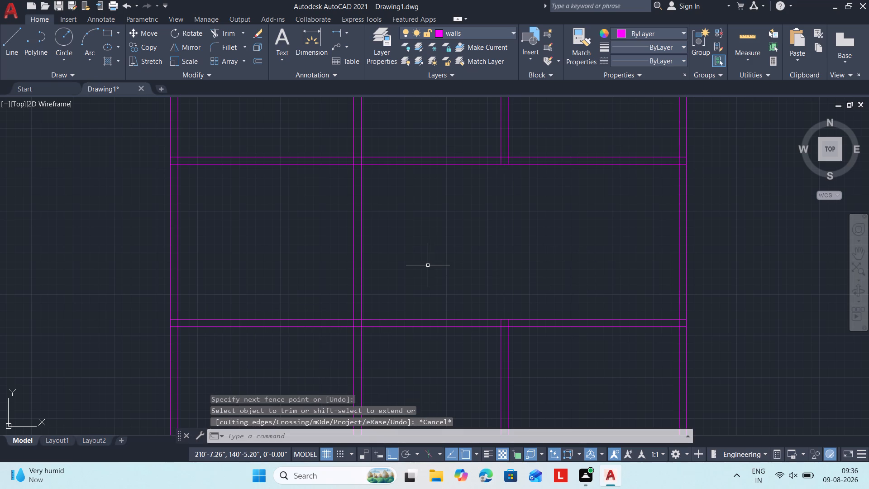
Erase the right vertical partition's two remaining lines below the lower full-width horizontal wall.
drag(544, 365, 529, 372)
click(441, 376)
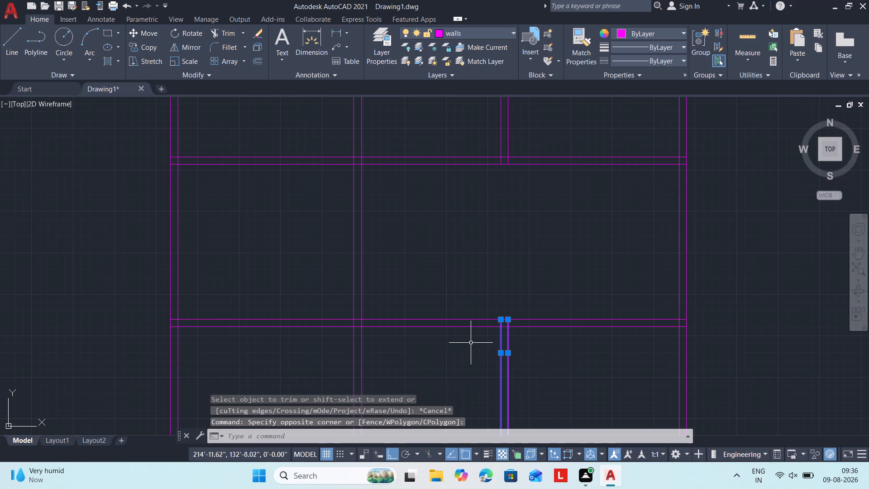
text(e)
key(space)
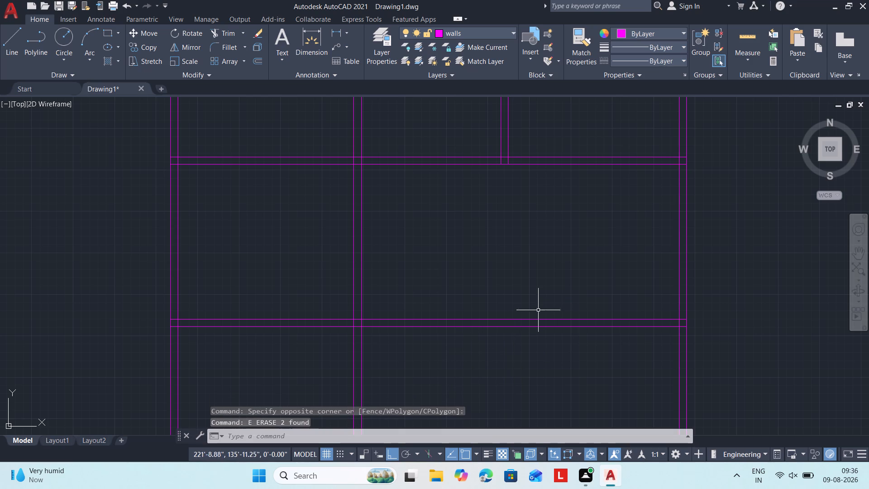
Start another Offset for the next wall line.
text(o)
key(space)
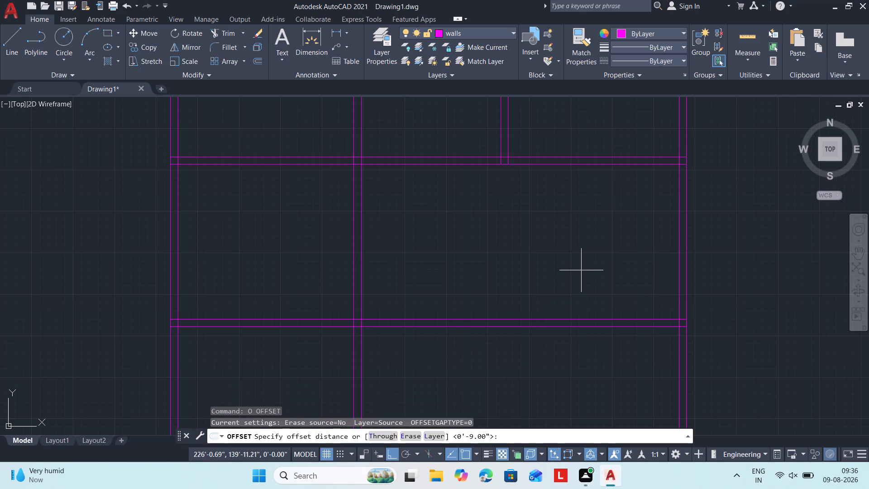
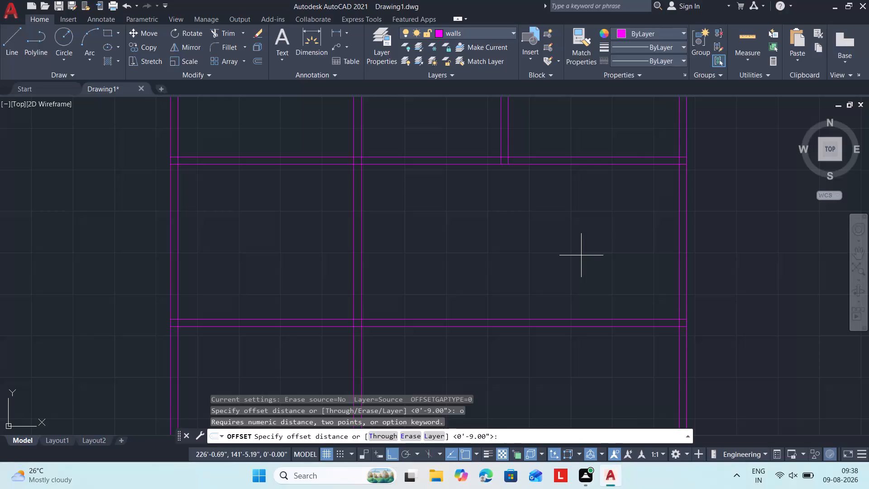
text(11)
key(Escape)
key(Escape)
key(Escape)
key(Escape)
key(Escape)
Offset the right exterior wall's inner line 11' inward to start a vertical partition.
text(o)
key(space)
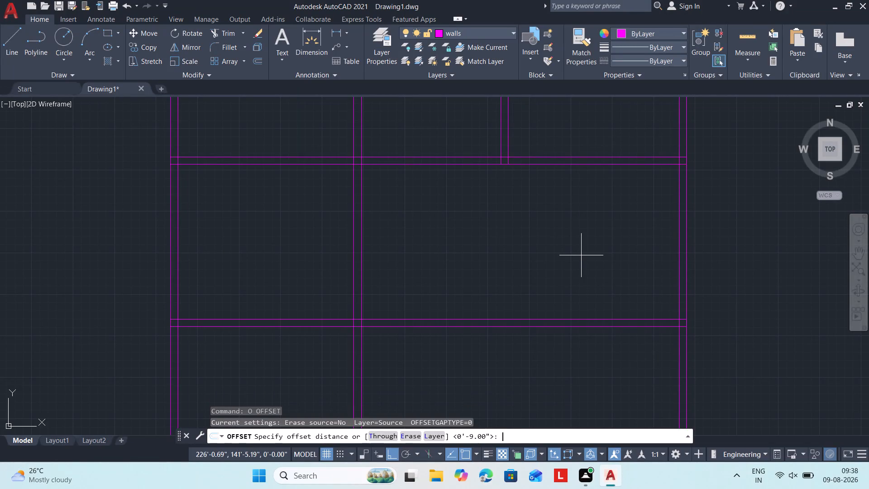
text(11')
key(Return)
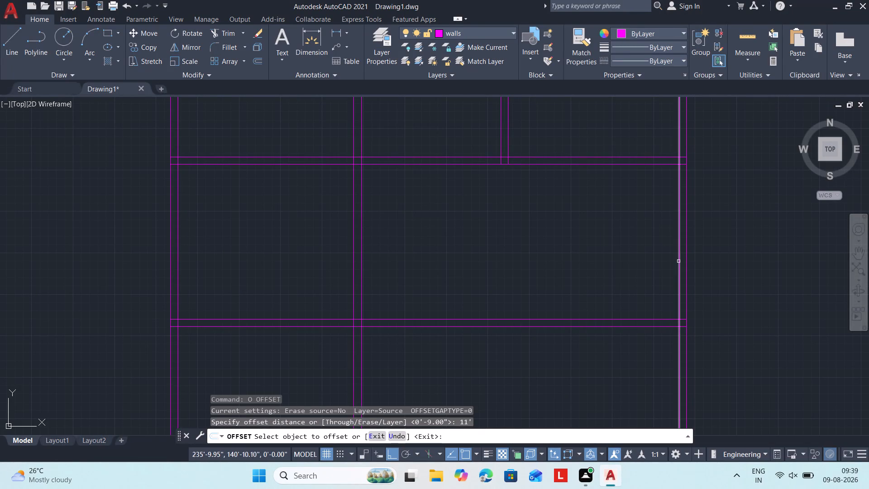
drag(678, 262, 666, 263)
click(535, 276)
key(Escape)
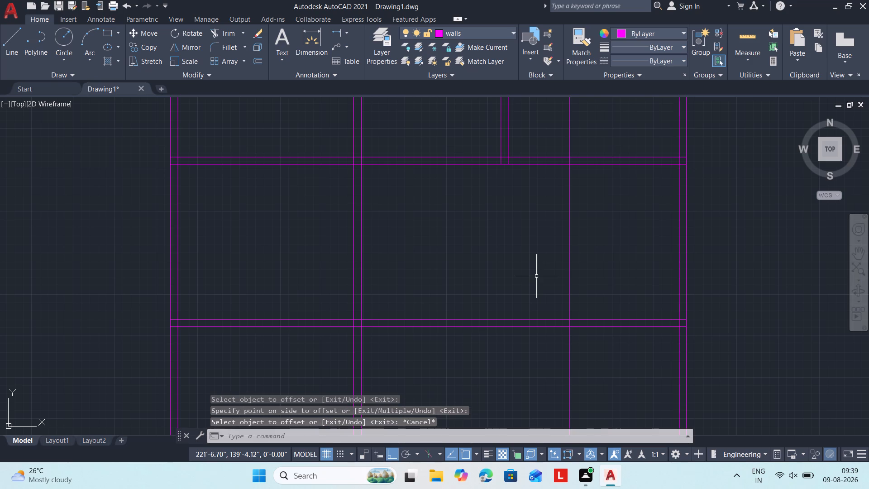
Offset the new vertical partition line 9" to the left to form its second face.
text(o 9)
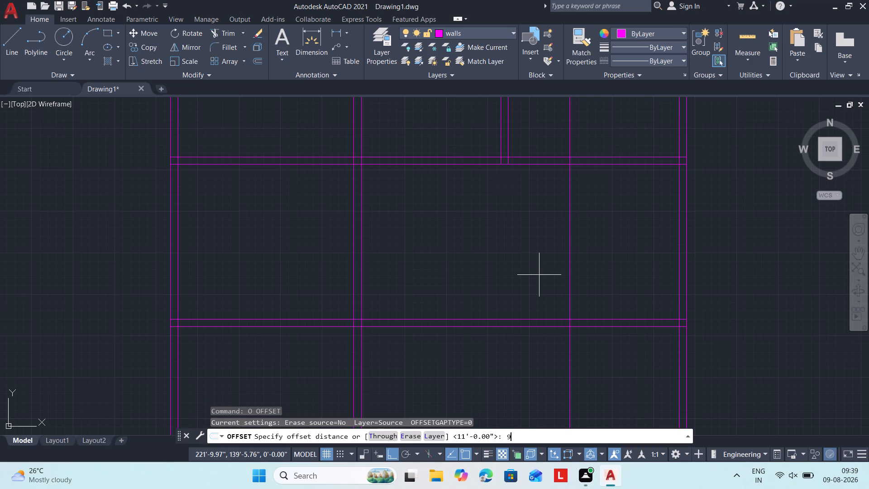
key(shift+quotedbl)
key(Return)
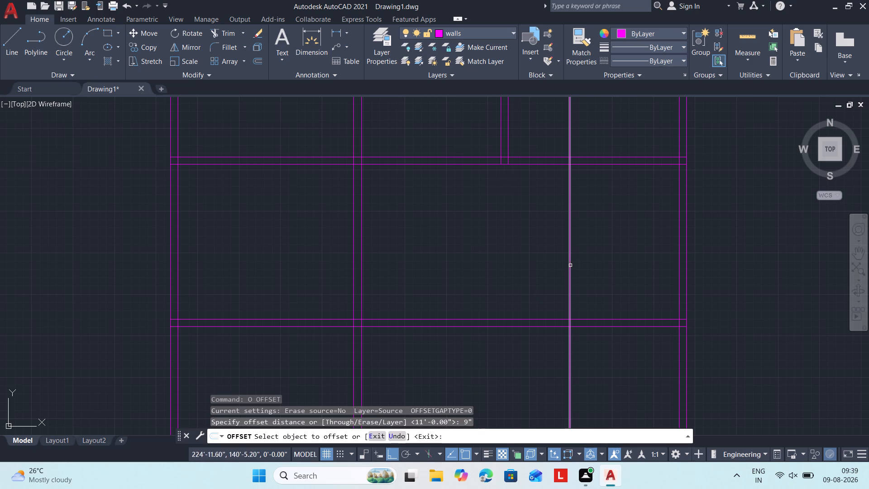
click(569, 267)
click(543, 263)
key(Escape)
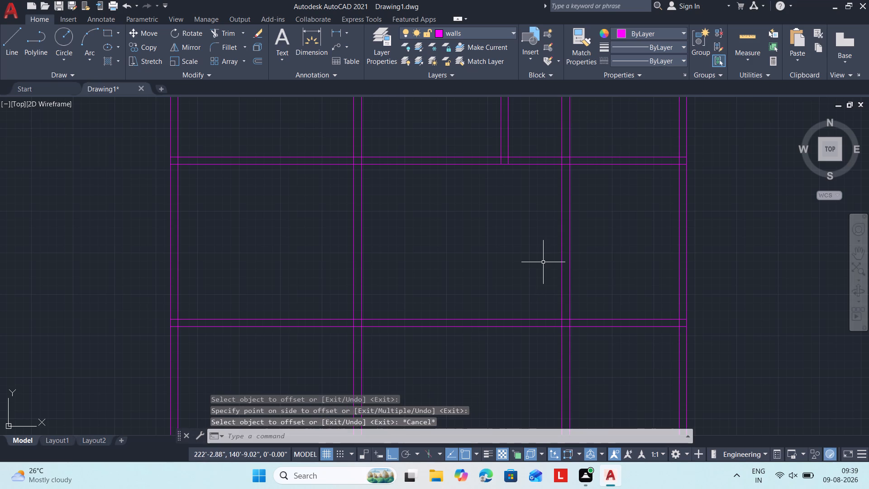
Trim the new vertical partition's two lines where they cross the two full-width horizontal walls.
text(tr)
key(space)
key(space)
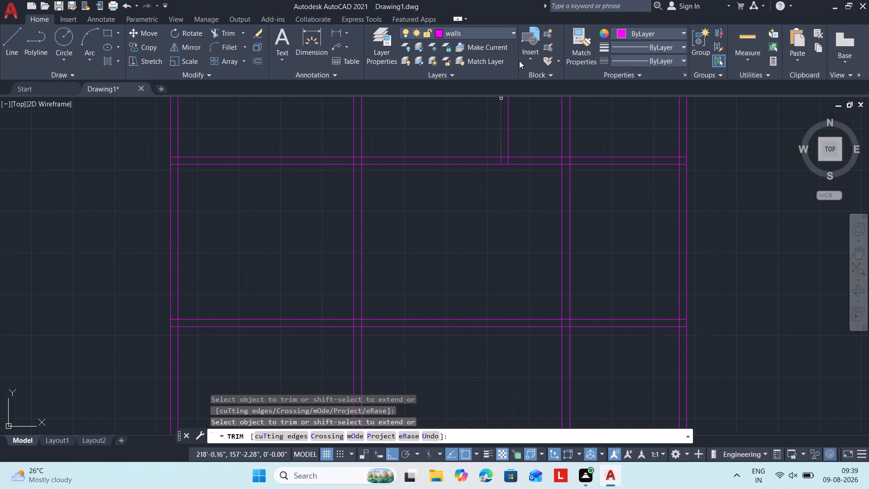
drag(598, 139, 574, 135)
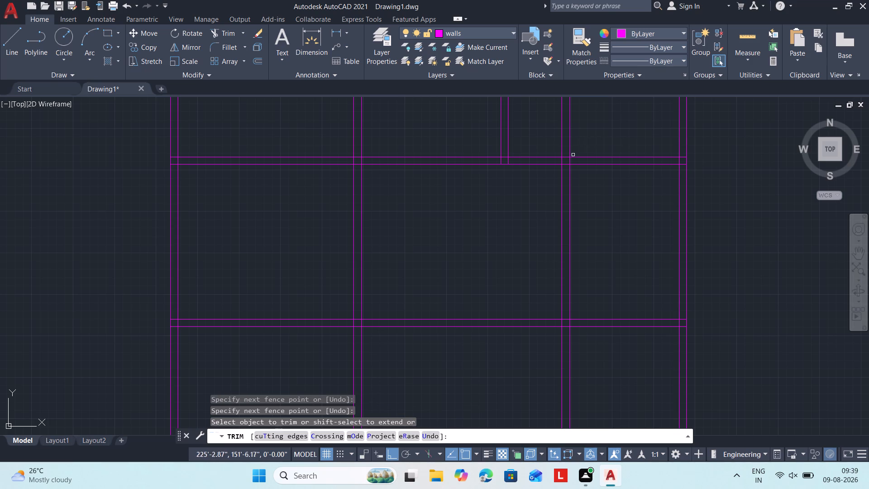
drag(574, 159, 569, 159)
click(553, 159)
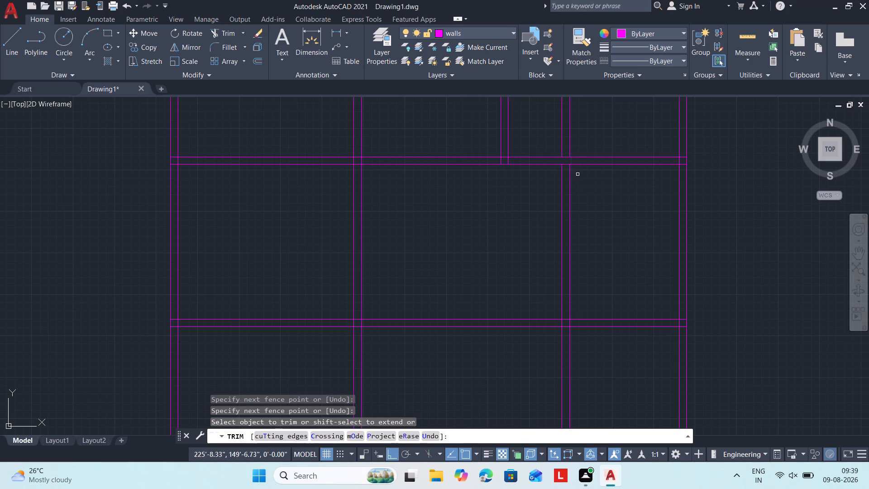
click(576, 323)
click(550, 325)
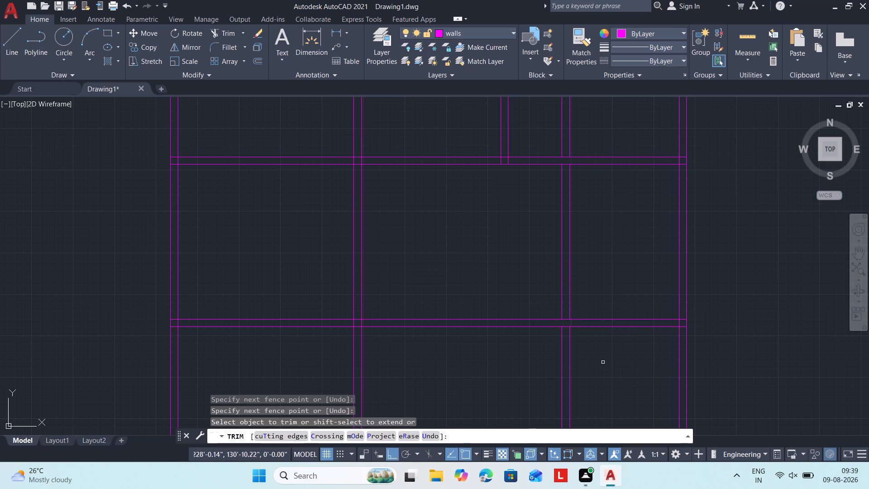
key(Escape)
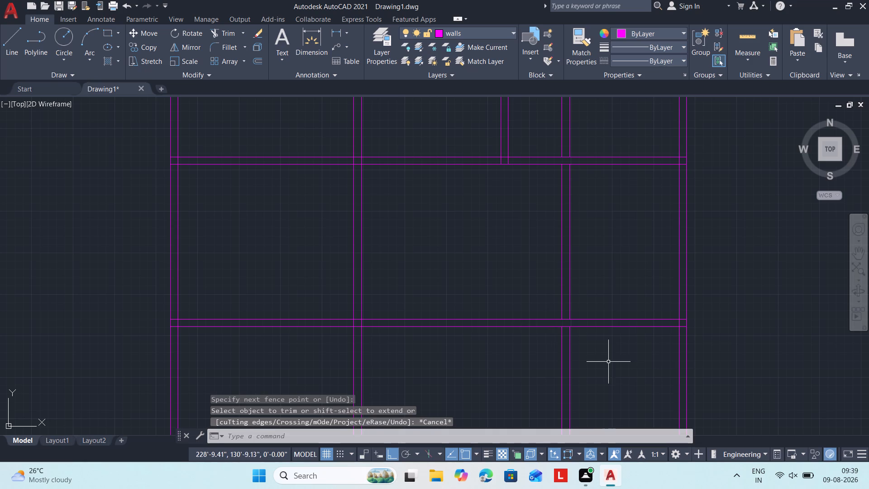
Erase the new partition's leftover lines above the upper and below the lower full-width horizontal wall.
drag(612, 405, 602, 402)
click(512, 390)
click(582, 115)
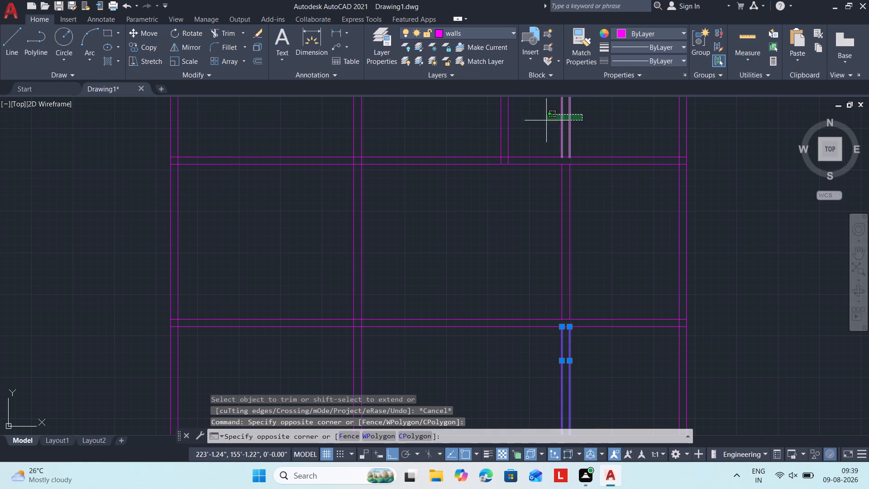
click(543, 121)
key(e)
key(space)
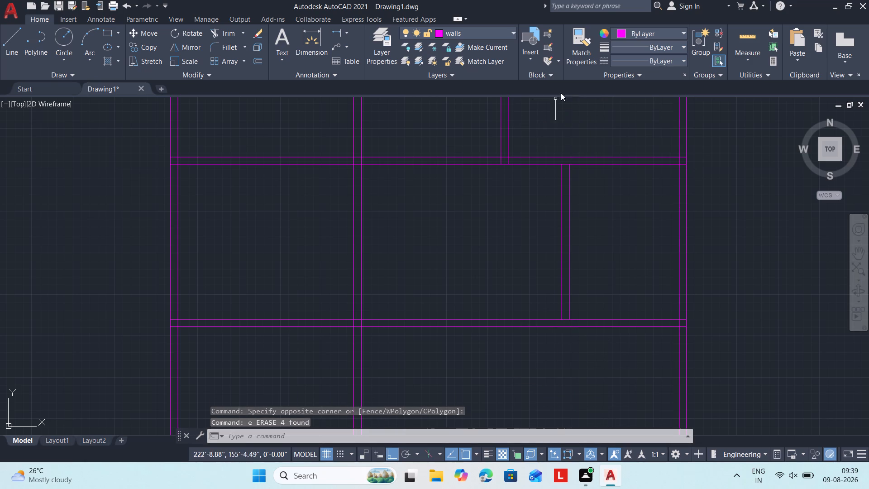
Offset the lower face of the upper full-width horizontal wall 7'3" downward.
scroll(546, 137, down, 3)
middle_drag(532, 155, 544, 272)
scroll(532, 155, up, 1)
scroll(545, 274, up, 2)
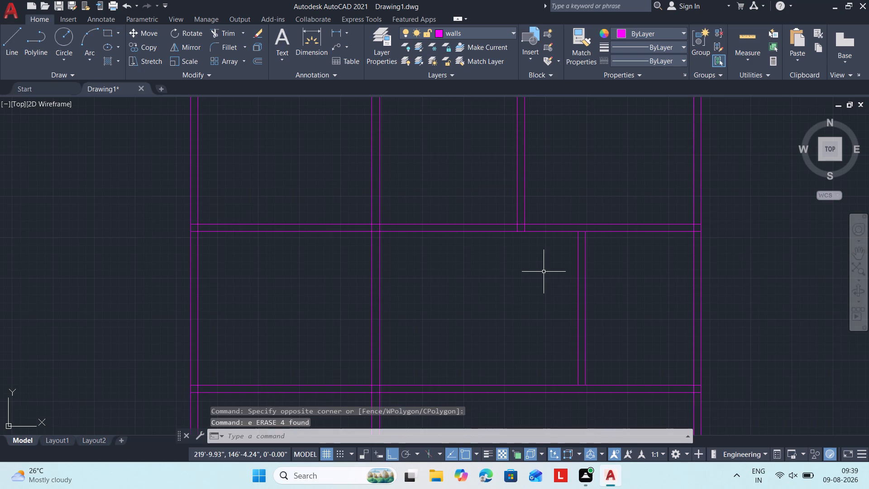
scroll(535, 269, down, 2)
middle_click(541, 271)
scroll(540, 271, up, 2)
middle_drag(532, 272, 517, 280)
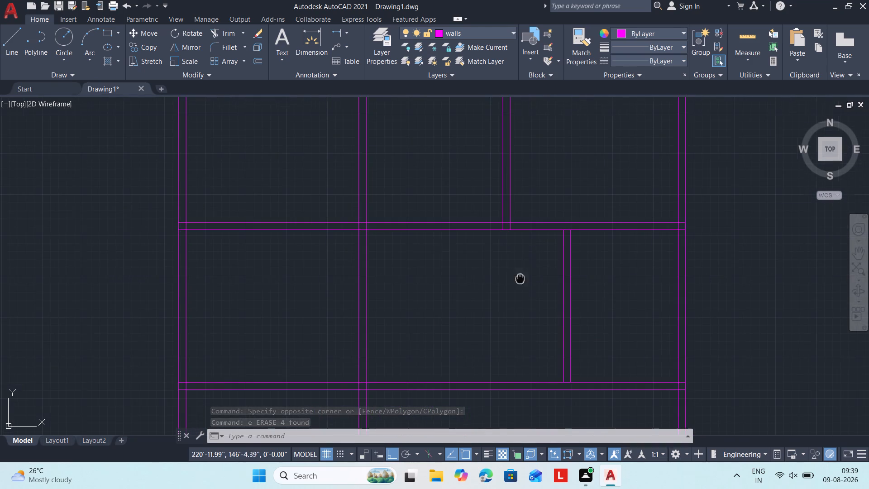
middle_drag(517, 280, 494, 305)
scroll(491, 309, down, 2)
middle_drag(498, 294, 496, 248)
scroll(498, 290, up, 1)
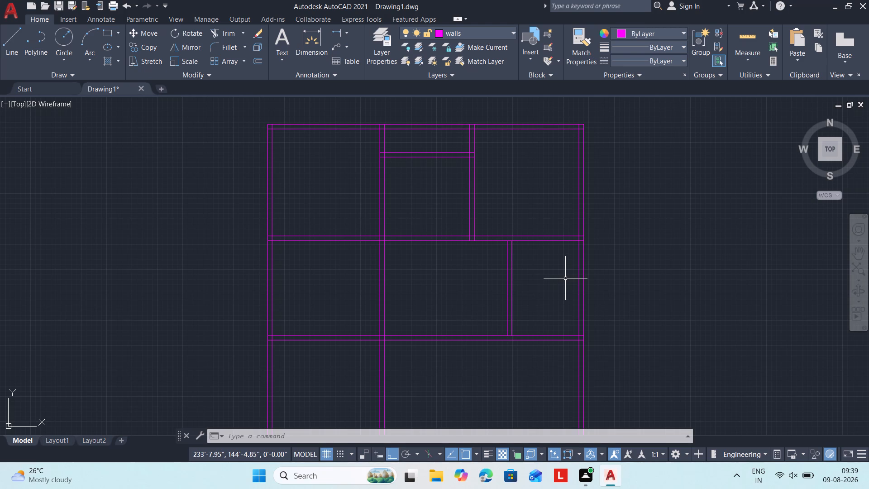
text(o 7'3")
key(Return)
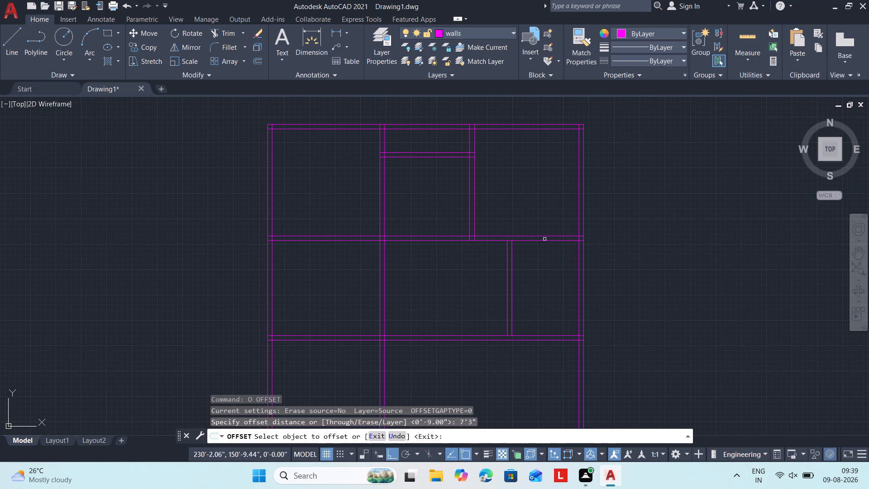
click(545, 241)
drag(559, 312, 559, 308)
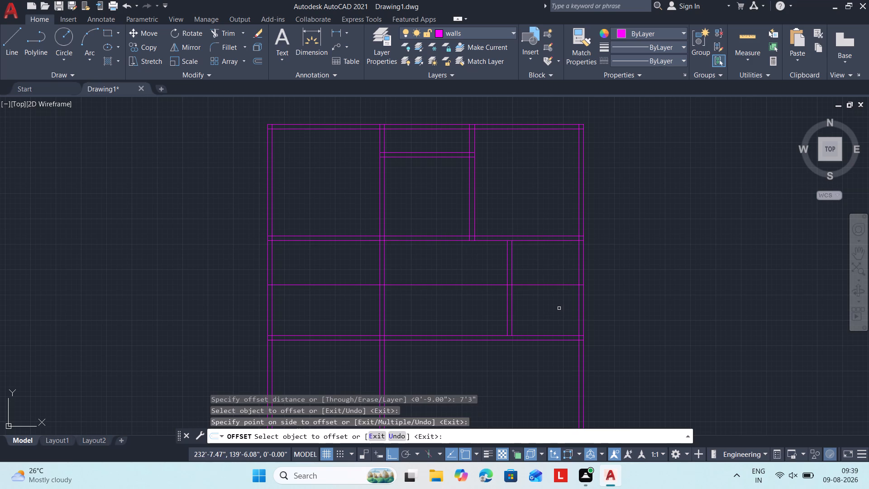
key(Escape)
Offset the upper face of the lower full-width horizontal wall 7'7" upward.
text(o)
key(space)
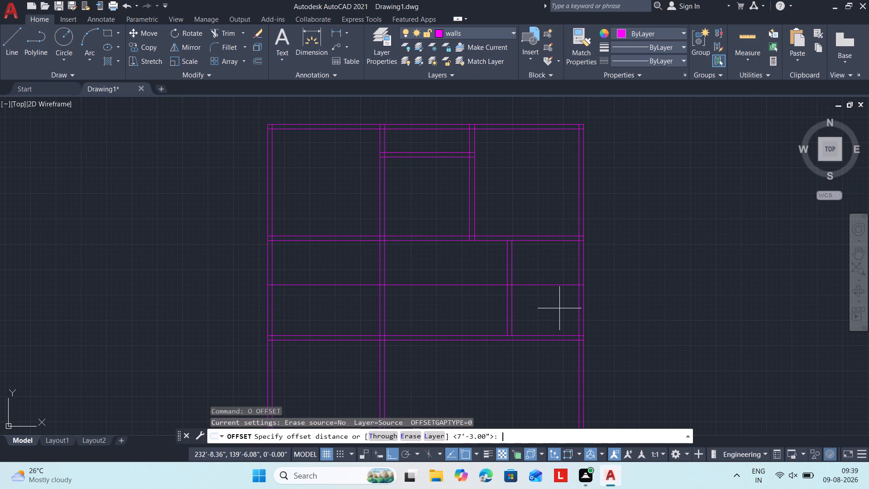
key(7)
key(apostrophe)
text(7")
key(Return)
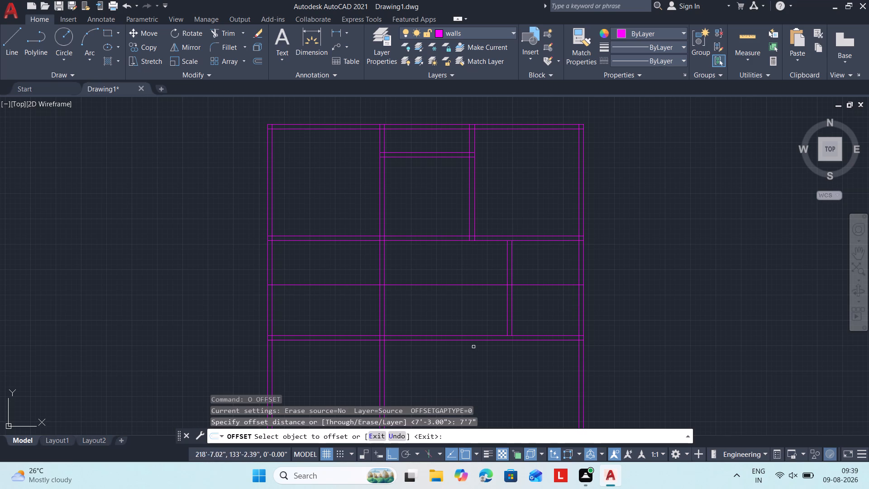
click(535, 335)
click(525, 313)
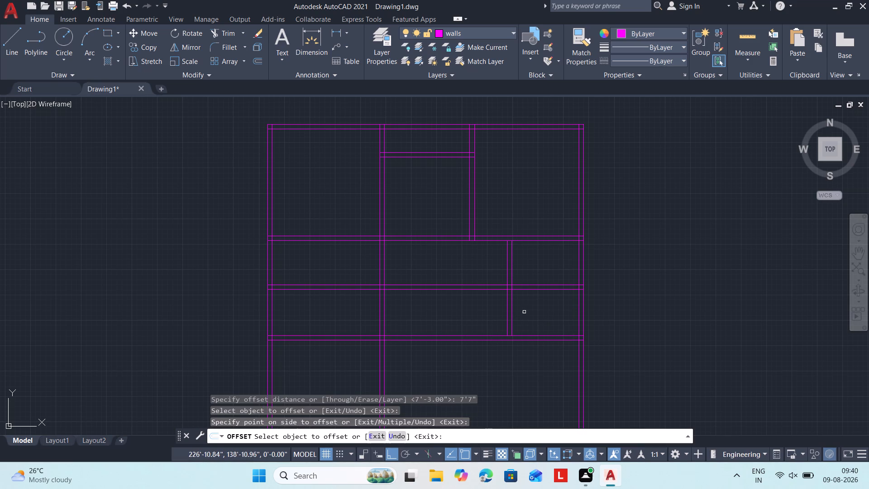
key(Escape)
Check the gap between the two newly offset horizontal lines with a trial linear dimension.
key(d)
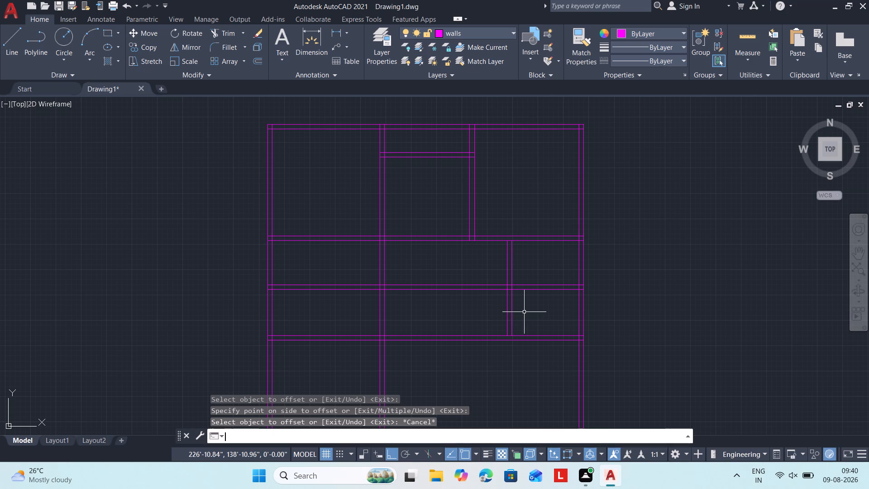
text(loi)
key(BackSpace)
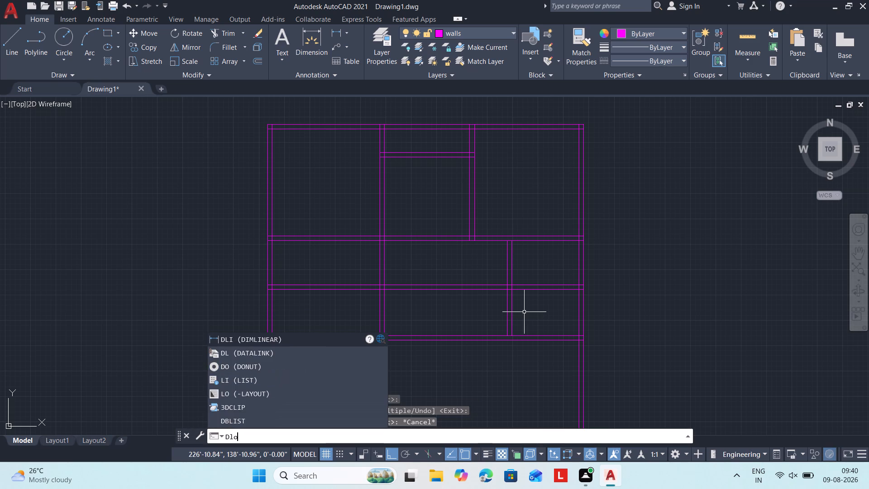
key(BackSpace)
text(i)
key(space)
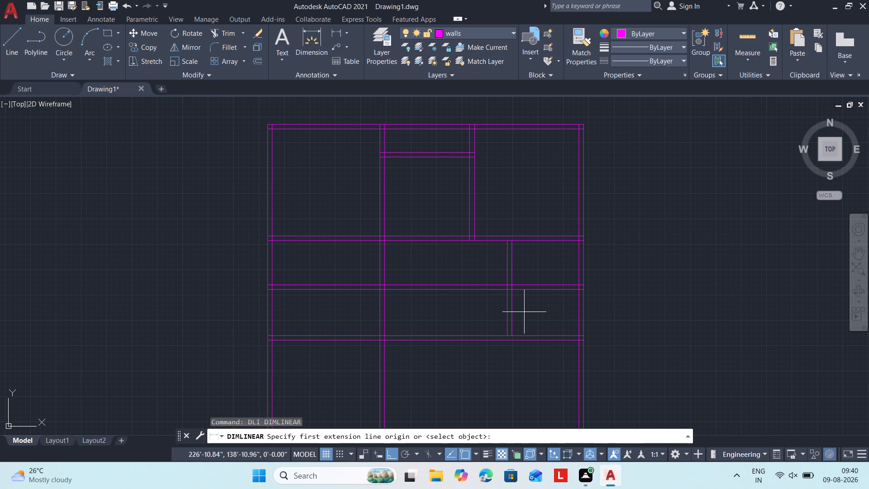
scroll(557, 163, up, 3)
scroll(471, 425, down, 3)
middle_drag(458, 377, 458, 278)
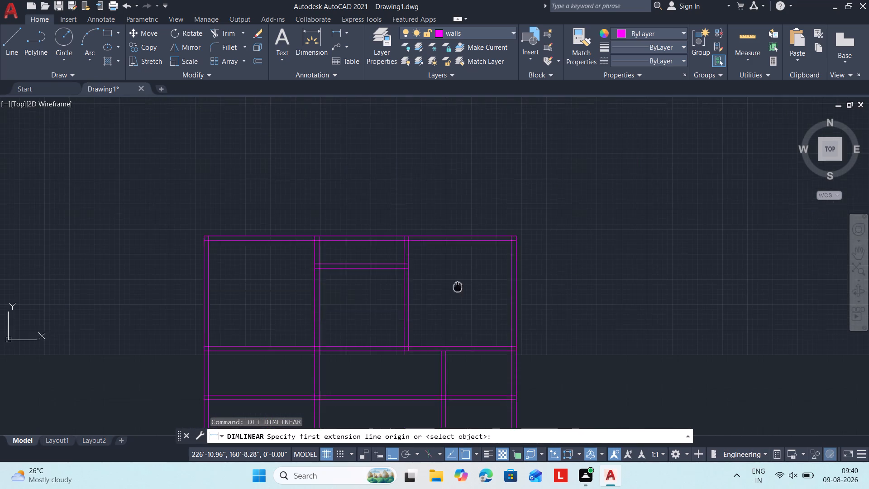
middle_drag(458, 278, 474, 95)
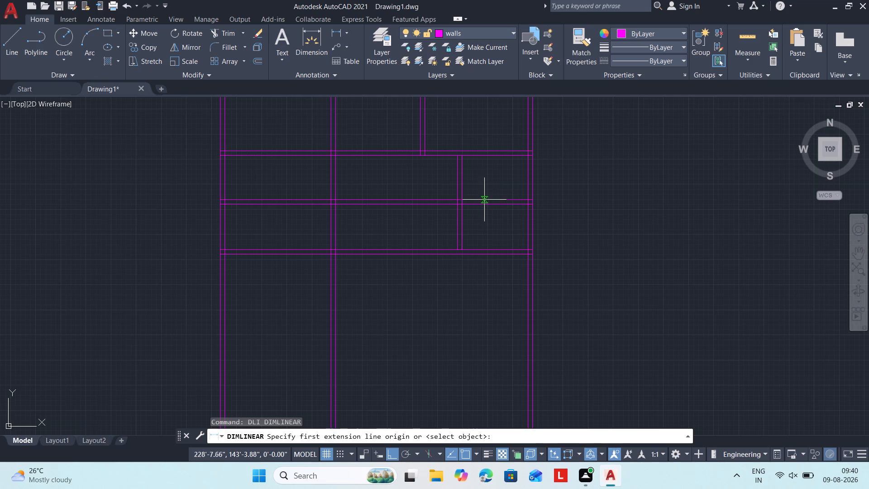
scroll(483, 199, up, 4)
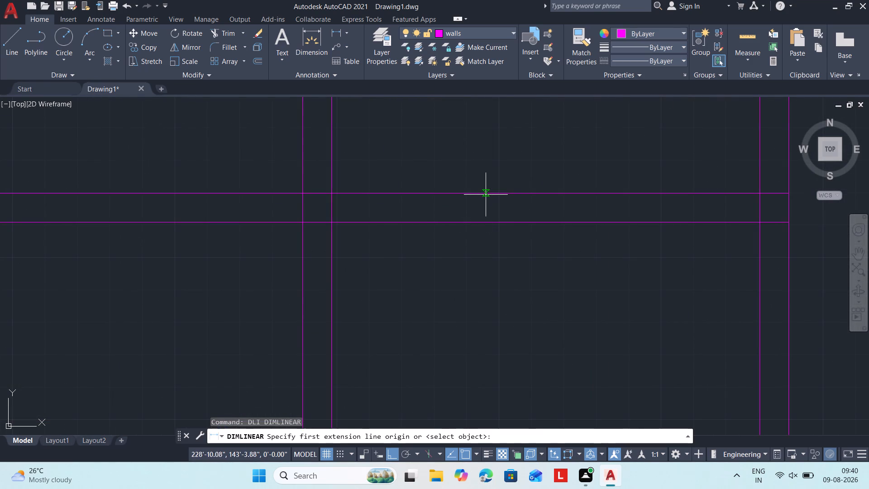
click(486, 195)
click(487, 221)
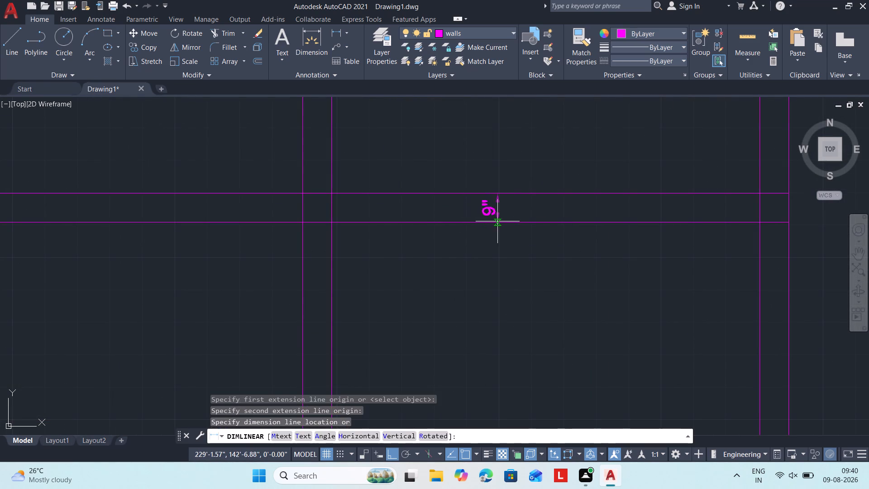
key(Escape)
Trim the new middle horizontal wall's two lines between the central vertical wall and the shorter vertical partition on its right.
scroll(464, 199, down, 4)
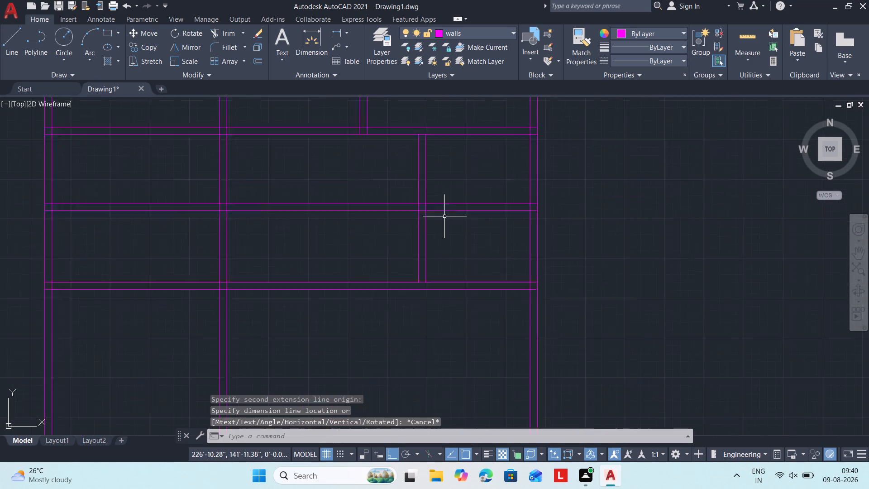
middle_drag(385, 238, 478, 256)
text(tr)
key(space)
key(space)
click(468, 250)
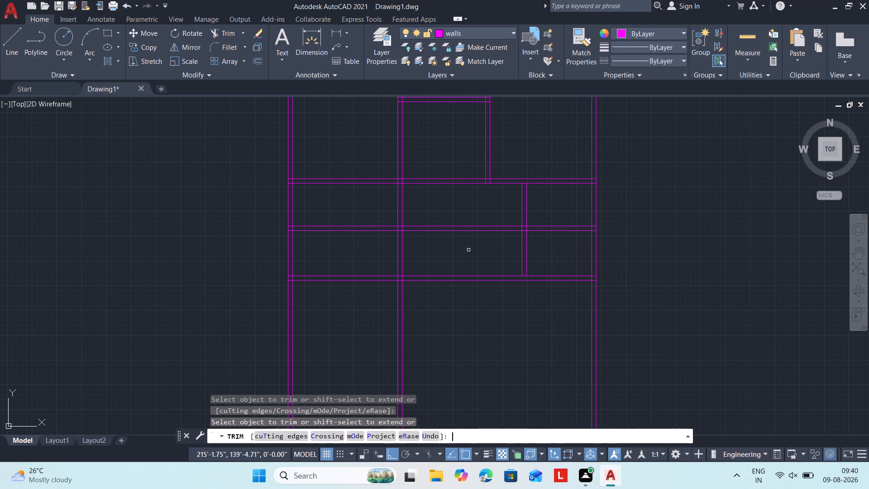
click(439, 207)
click(506, 270)
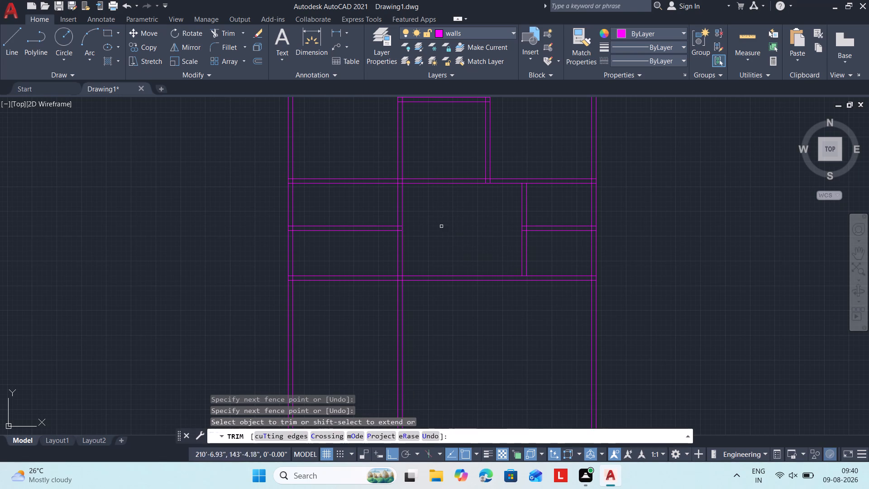
Trim the central vertical wall between the two full-width horizontal walls, along with the middle horizontal wall's left section.
scroll(465, 238, down, 1)
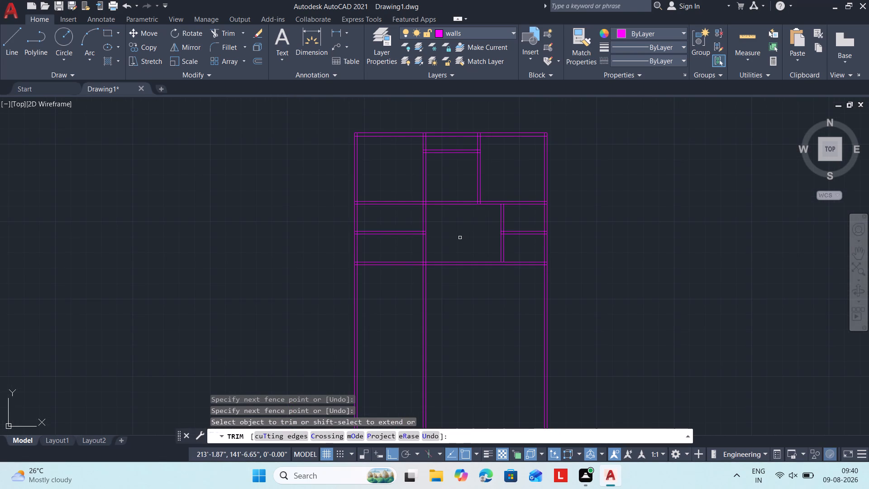
click(436, 225)
click(392, 216)
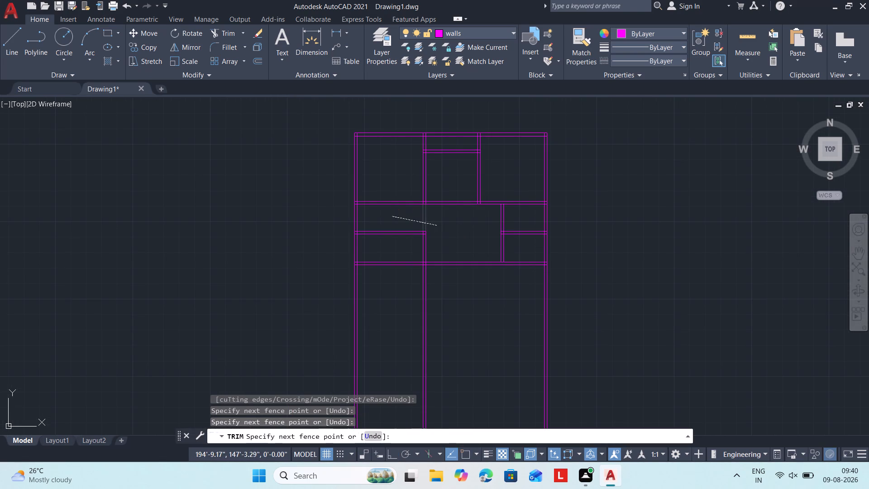
drag(392, 218, 396, 223)
click(440, 250)
drag(440, 250, 437, 244)
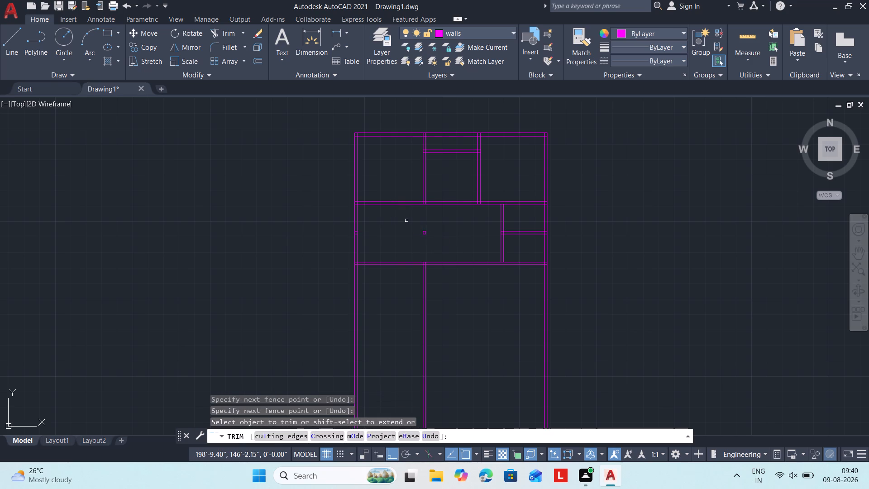
Erase the leftover wall fragments in the middle room and the central vertical wall below the lower full-width horizontal wall.
key(Escape)
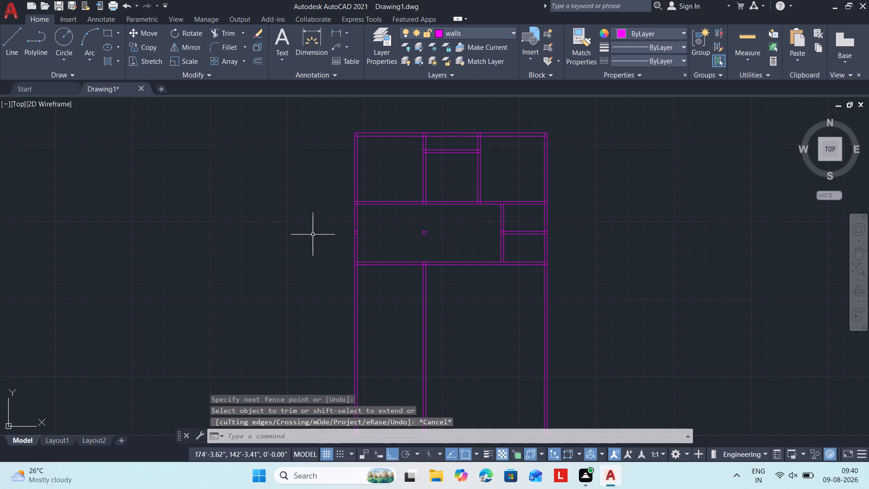
drag(314, 206, 321, 210)
click(382, 245)
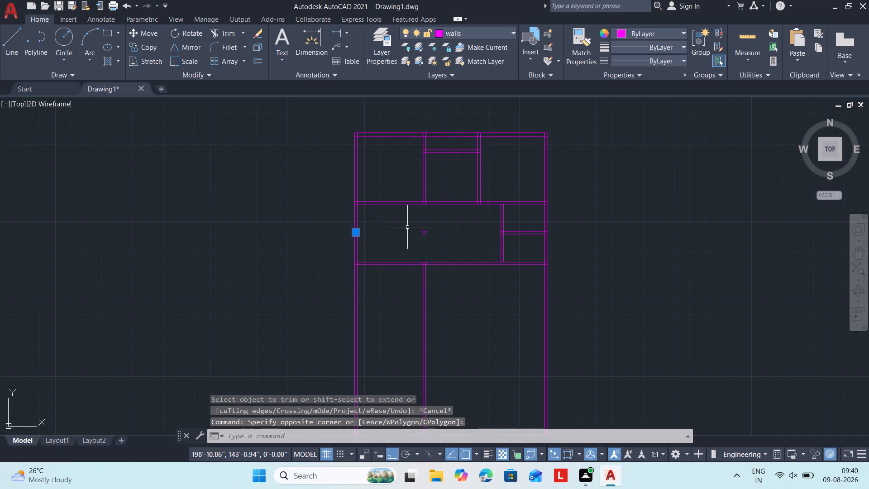
click(407, 224)
click(459, 241)
click(402, 256)
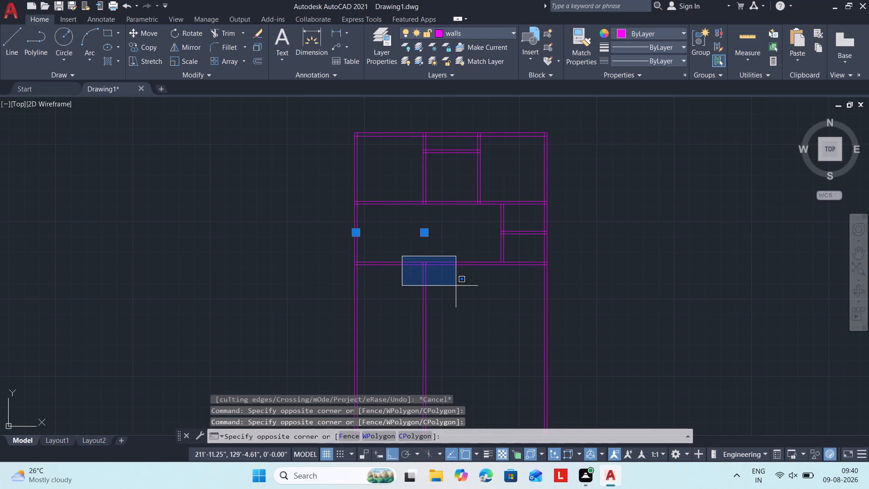
click(456, 286)
drag(462, 325, 450, 318)
click(397, 286)
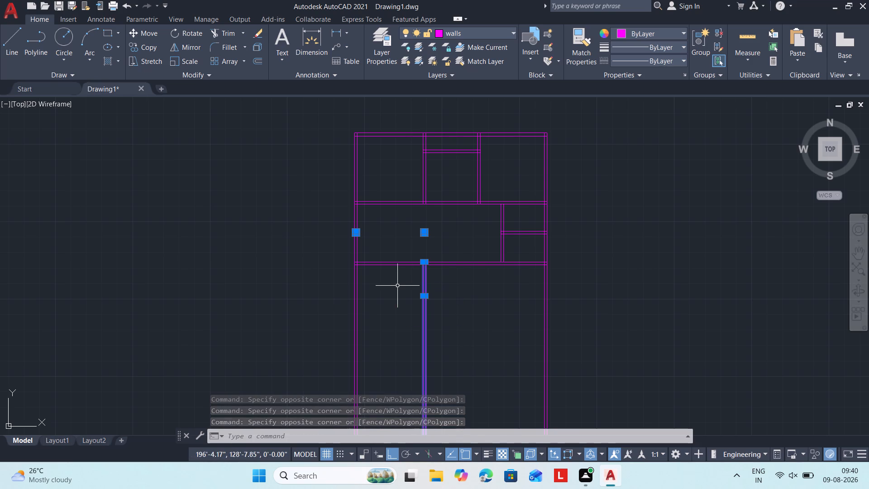
text(e)
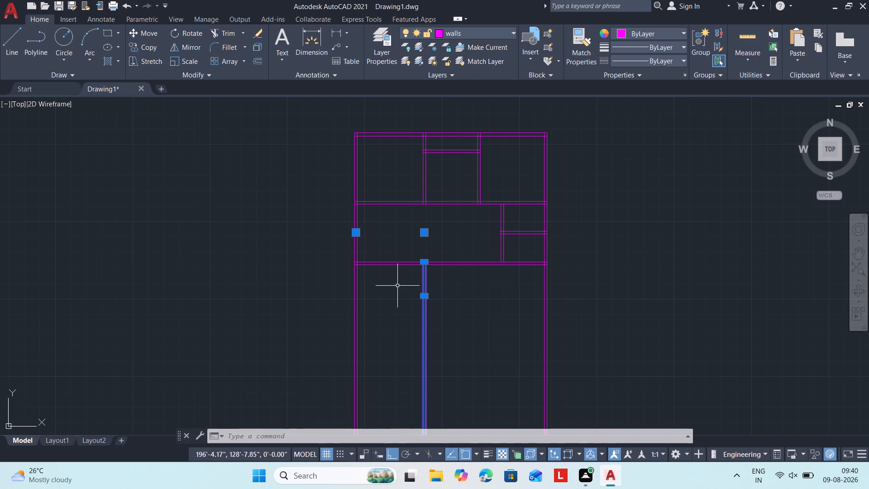
key(space)
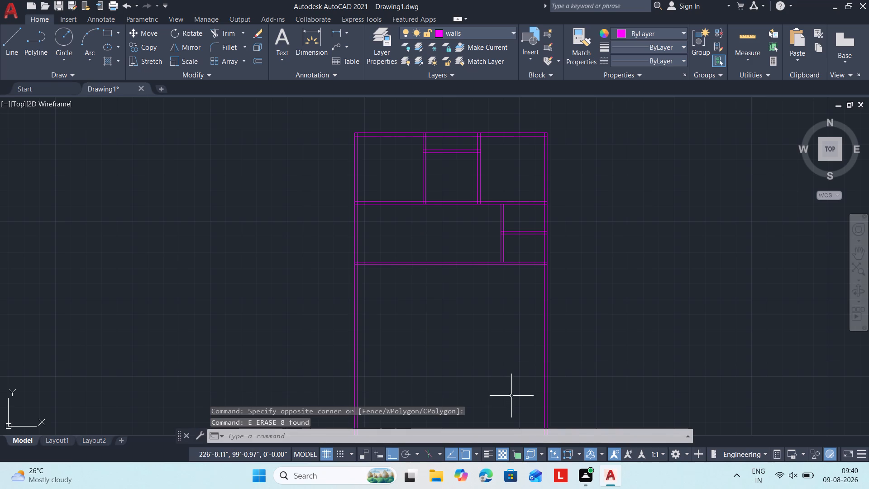
Offset the lower face of the lower full-width horizontal wall 17'3" downward.
middle_drag(481, 292, 436, 269)
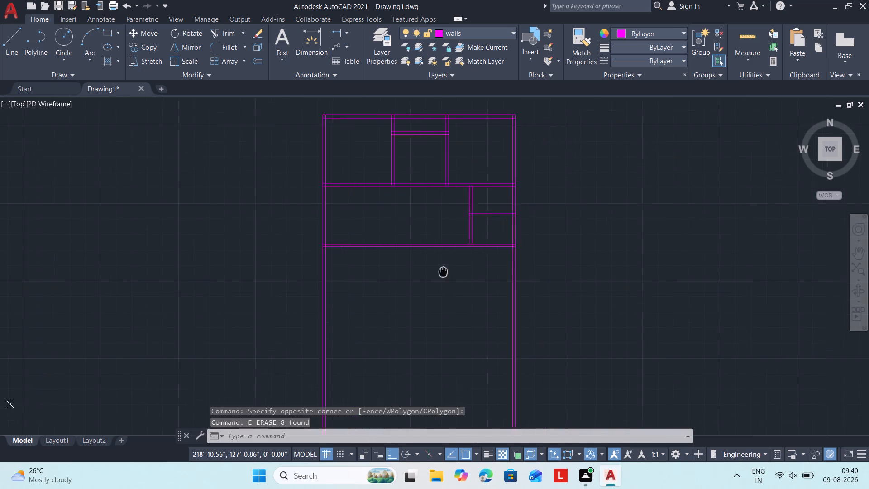
middle_drag(436, 269, 490, 297)
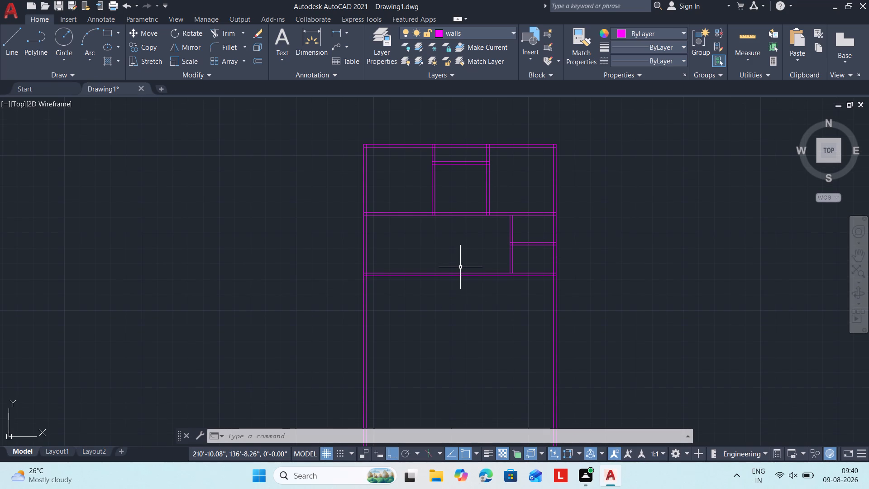
key(o)
key(space)
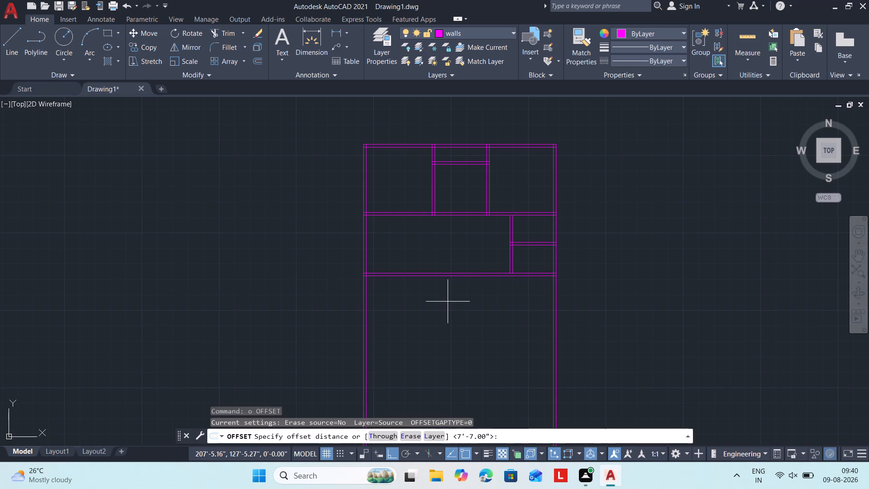
key(1)
key(7)
key(apostrophe)
key(3)
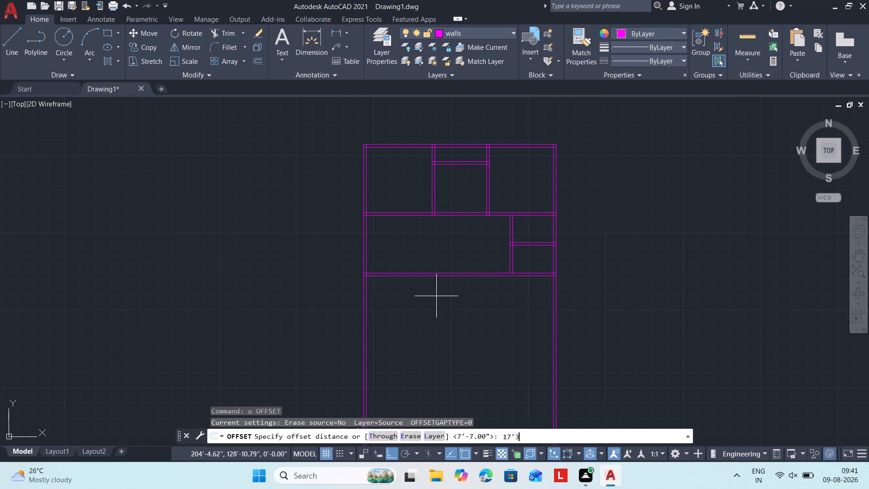
key(shift+quotedbl)
key(Return)
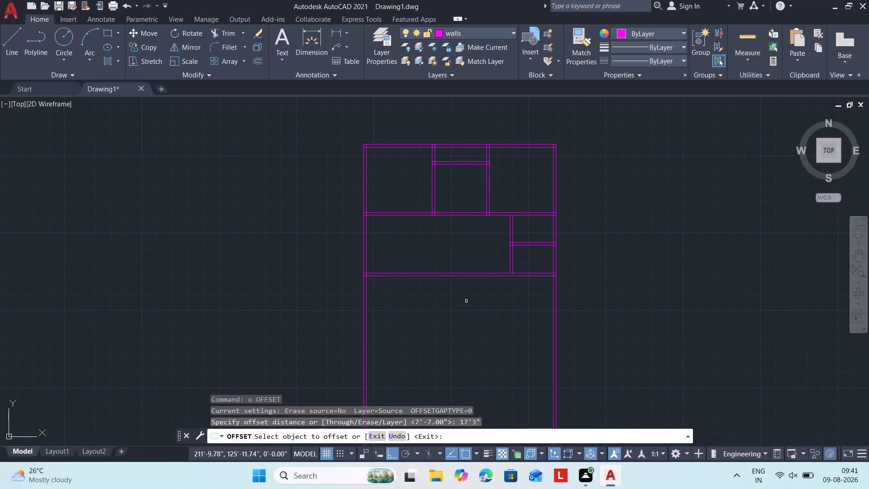
click(469, 277)
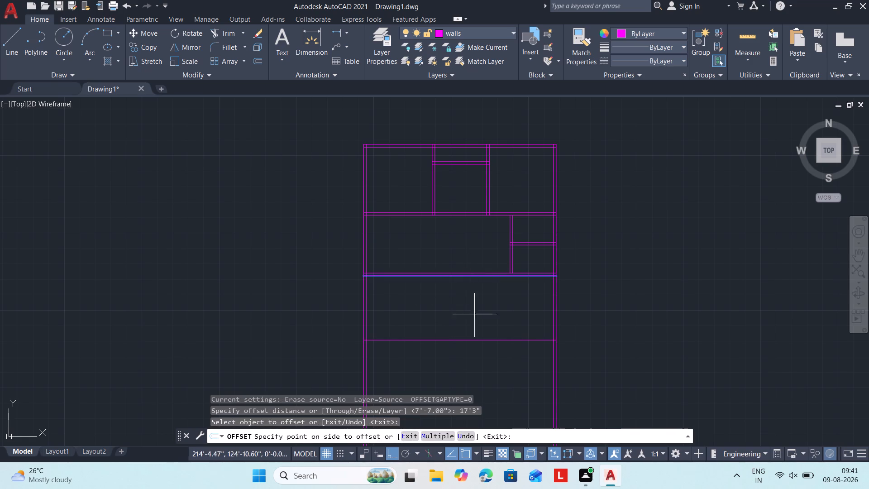
click(478, 350)
key(Escape)
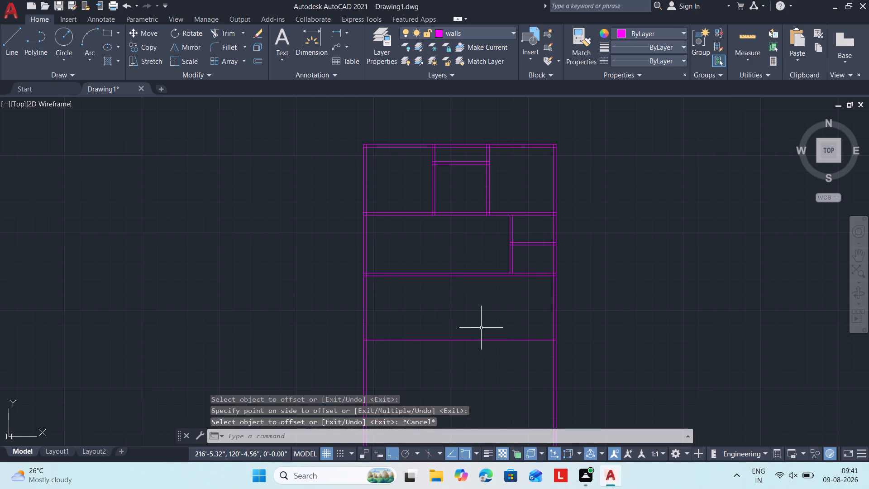
Offset the new bottom horizontal line 9" downward to give the bottom wall its thickness.
text(o)
key(space)
key(9)
key(shift+quotedbl)
key(Return)
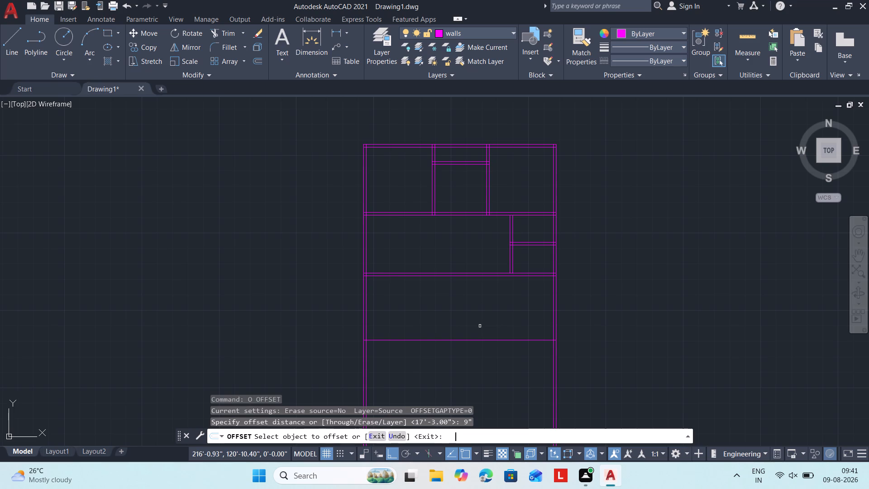
click(480, 339)
click(480, 365)
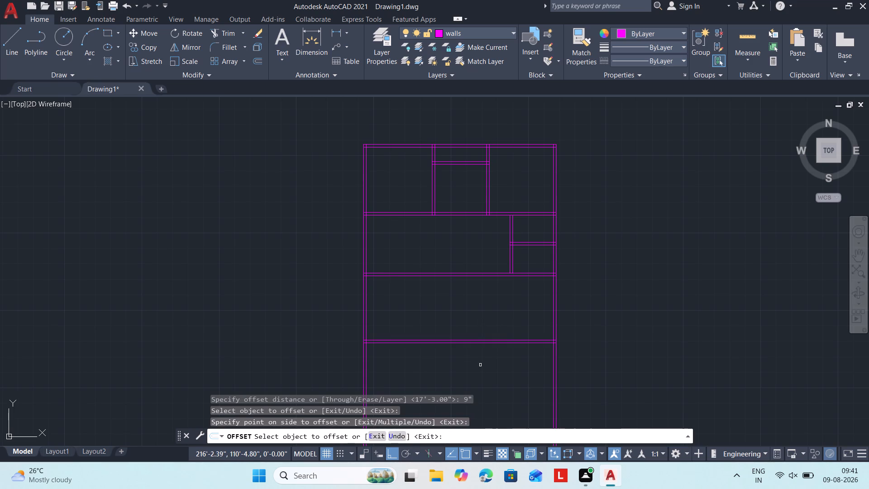
Trim the lines of both exterior side walls that extend below the new bottom wall.
middle_drag(481, 360, 477, 322)
scroll(477, 321, up, 1)
text(tr)
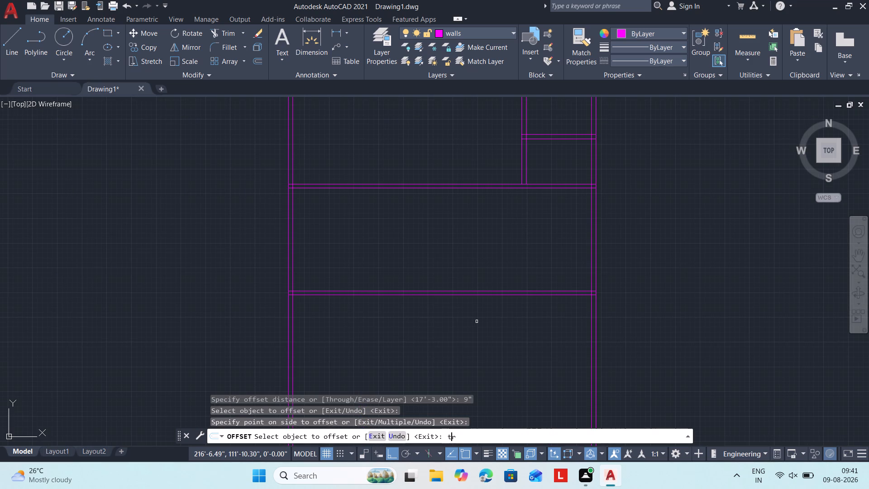
key(Escape)
key(Escape)
key(Escape)
key(Escape)
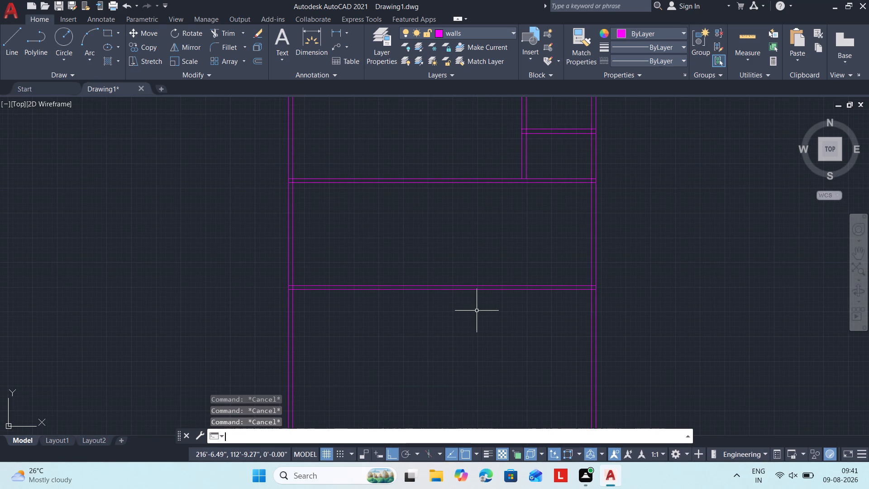
text(tr)
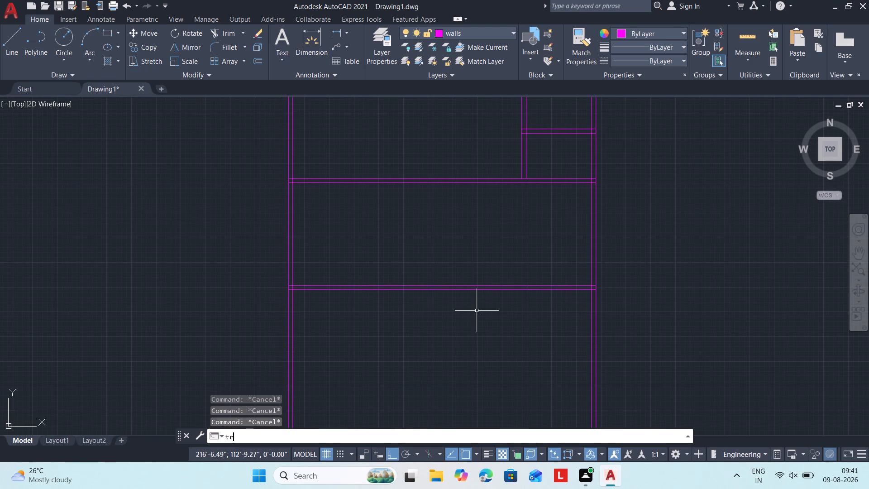
key(space)
key(space)
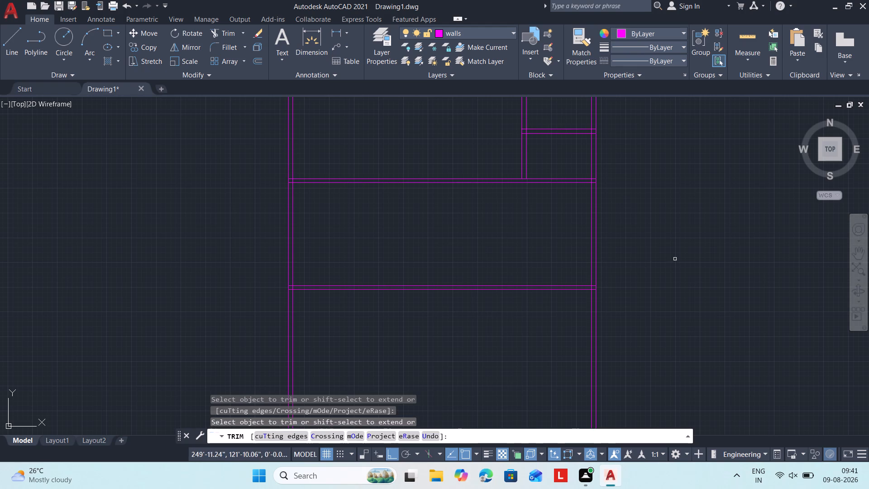
drag(646, 365, 627, 362)
click(199, 359)
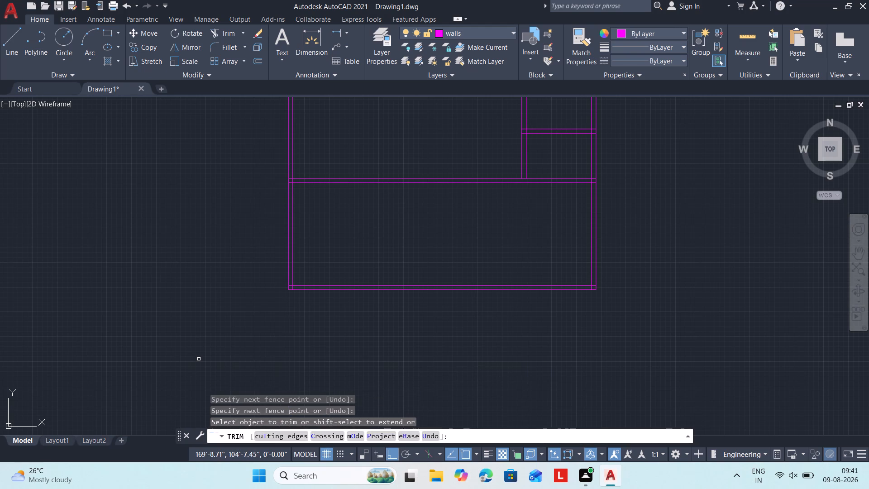
key(Escape)
Offset the inner face of the left exterior wall 17'1" to the right.
scroll(199, 346, down, 2)
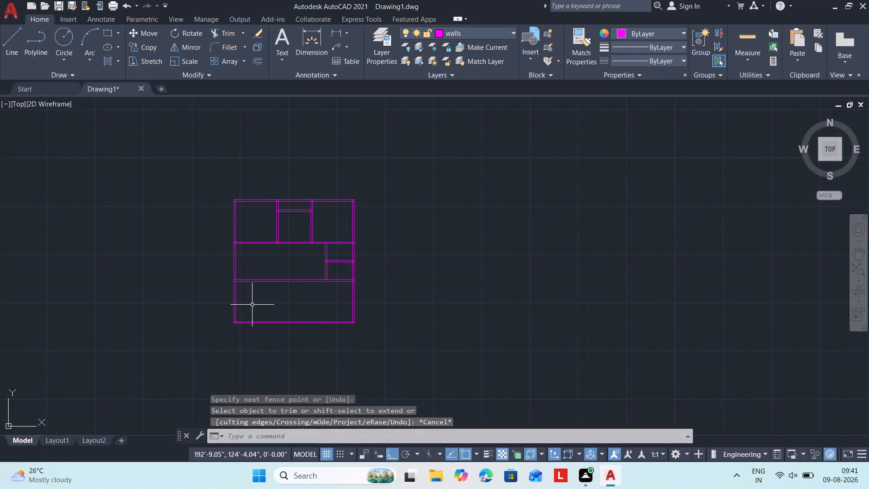
middle_drag(252, 305, 346, 339)
scroll(346, 339, up, 2)
middle_drag(353, 344, 359, 363)
scroll(353, 344, down, 1)
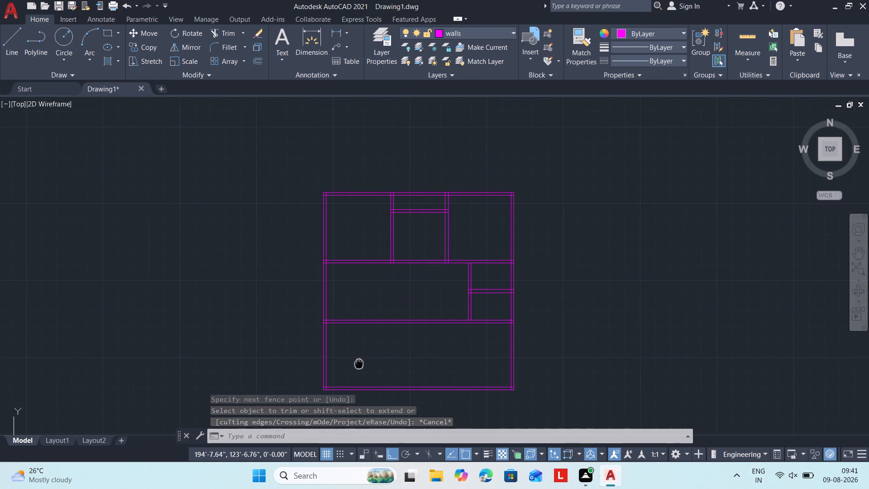
middle_drag(359, 363, 359, 348)
scroll(359, 348, up, 1)
middle_drag(359, 344, 359, 358)
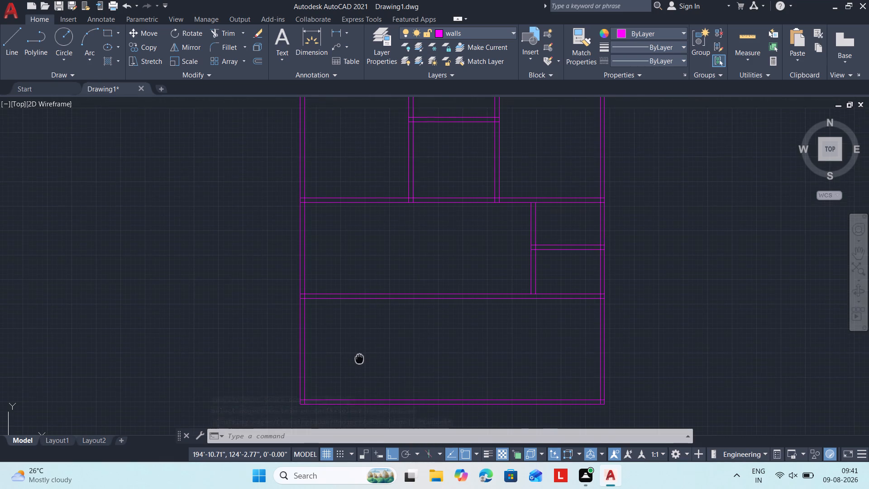
middle_drag(359, 358, 329, 370)
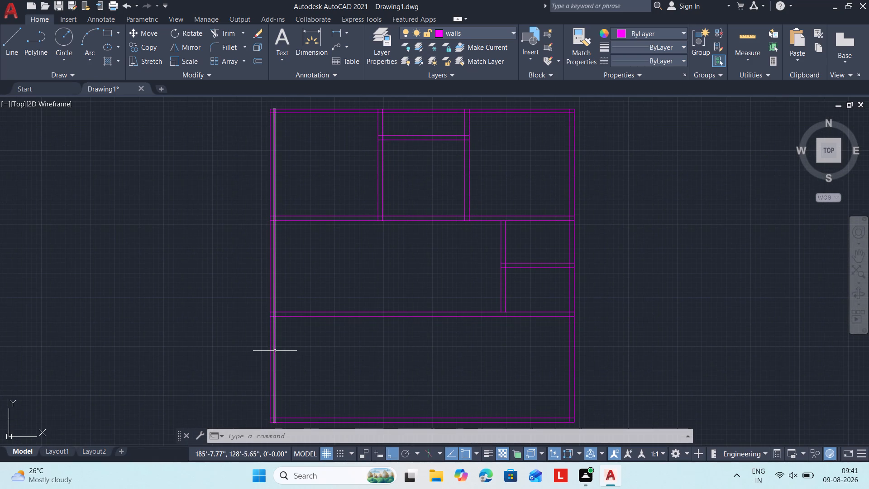
text(o)
key(space)
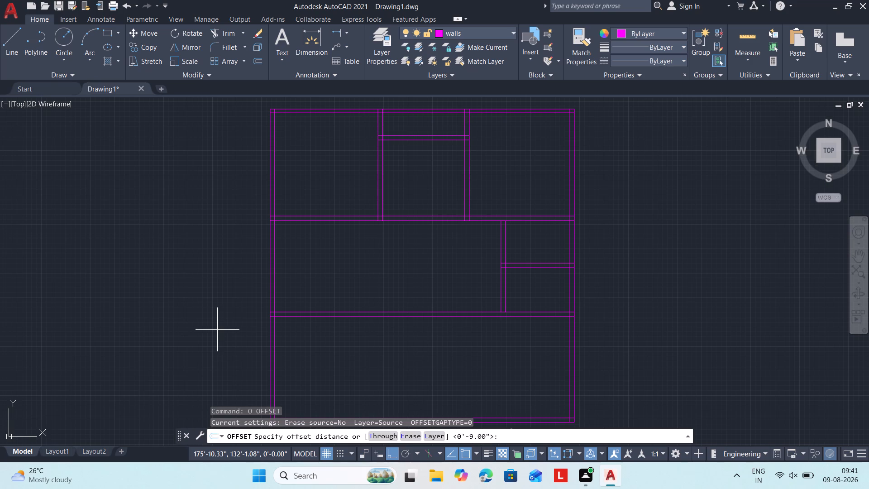
text(17'1")
key(Return)
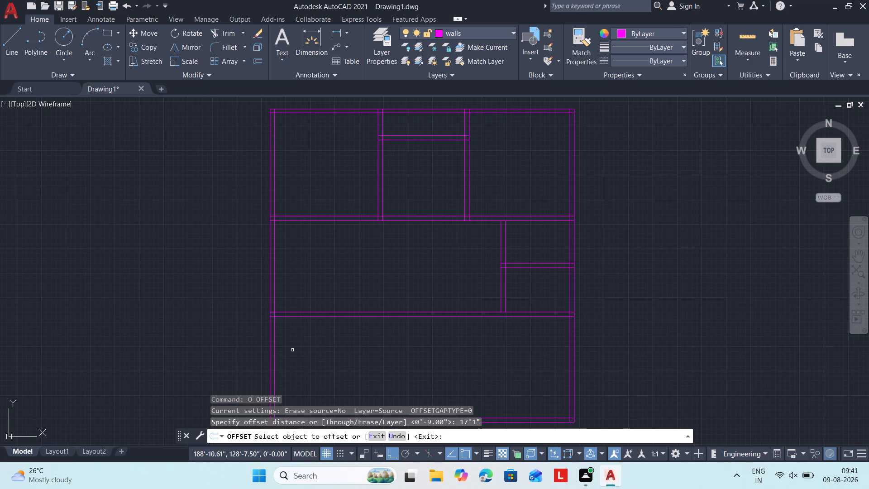
click(275, 352)
click(369, 361)
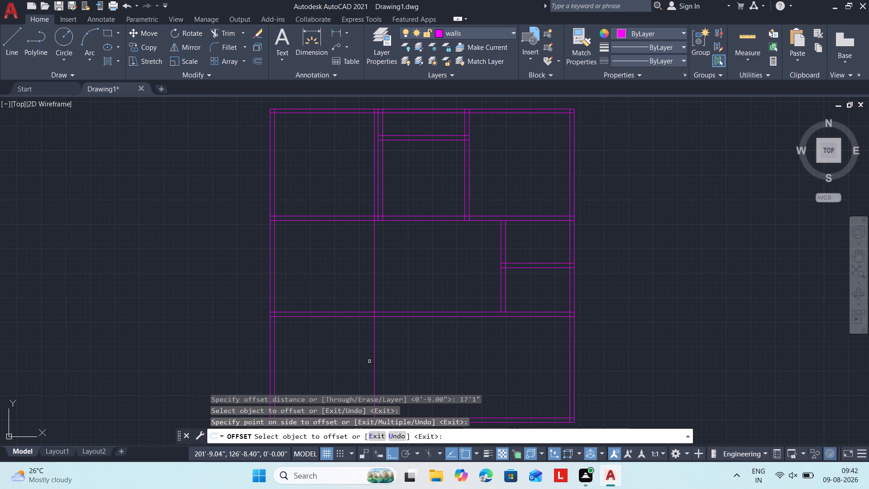
key(Escape)
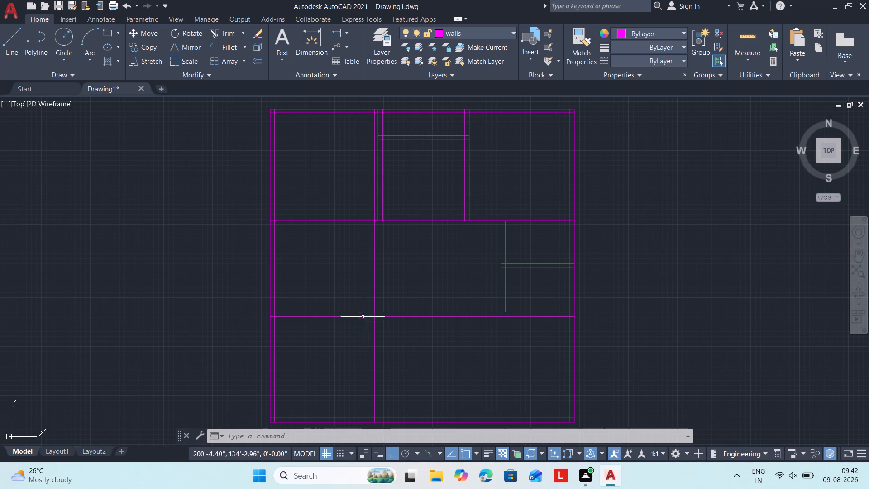
Offset the new full-height vertical line 9" to the right to form the partition's thickness.
text(o 8)
key(BackSpace)
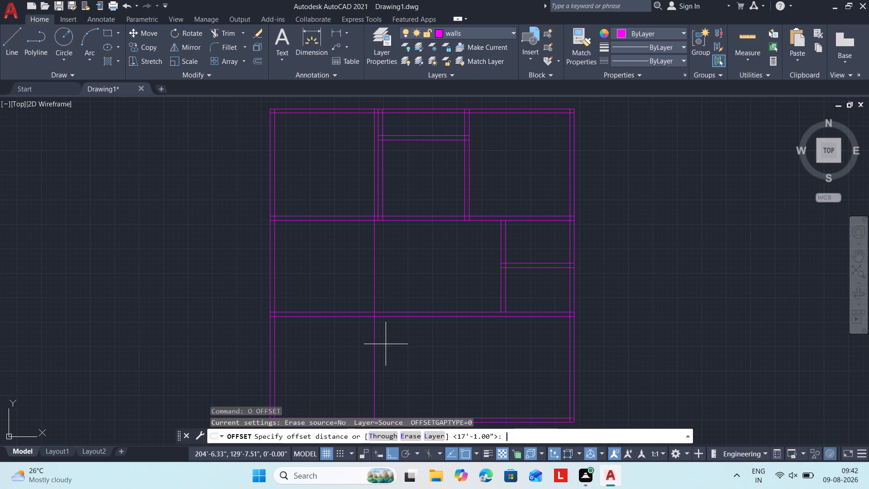
key(9)
key(shift+quotedbl)
key(Return)
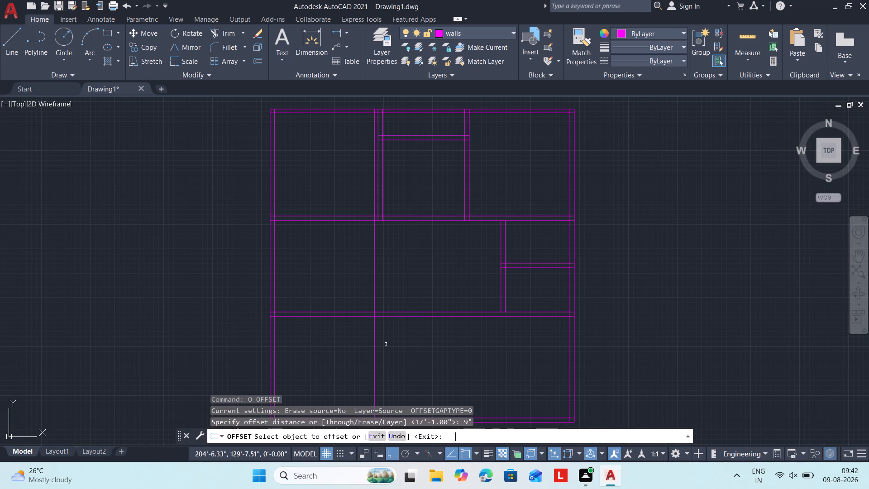
click(376, 296)
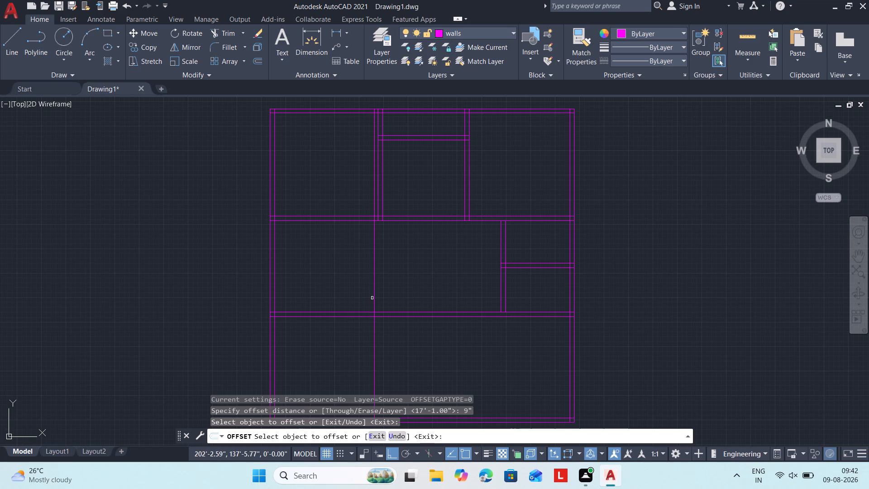
click(375, 300)
click(421, 310)
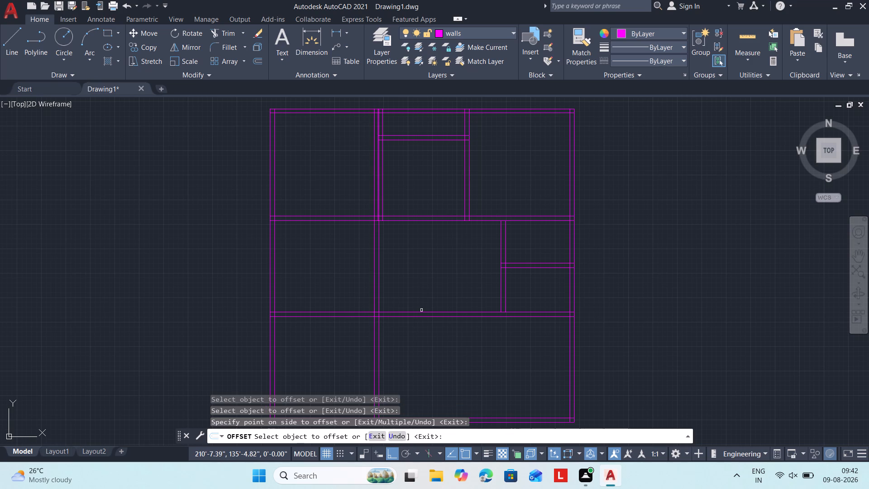
key(Escape)
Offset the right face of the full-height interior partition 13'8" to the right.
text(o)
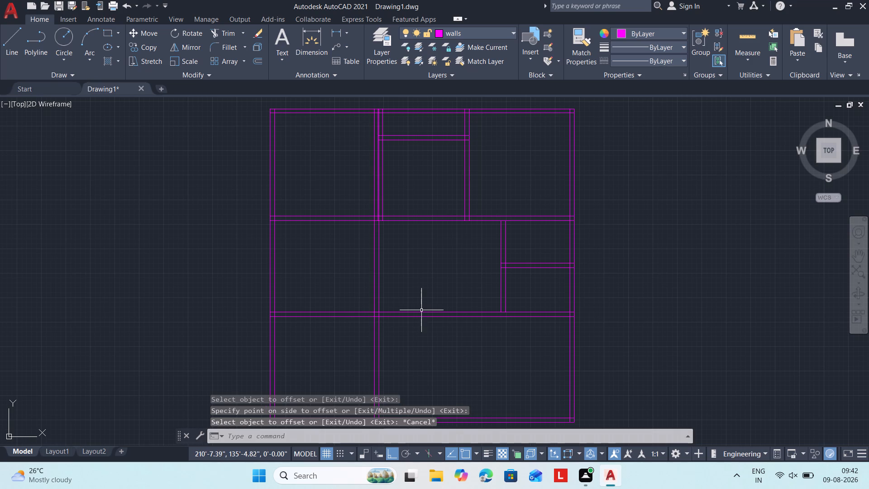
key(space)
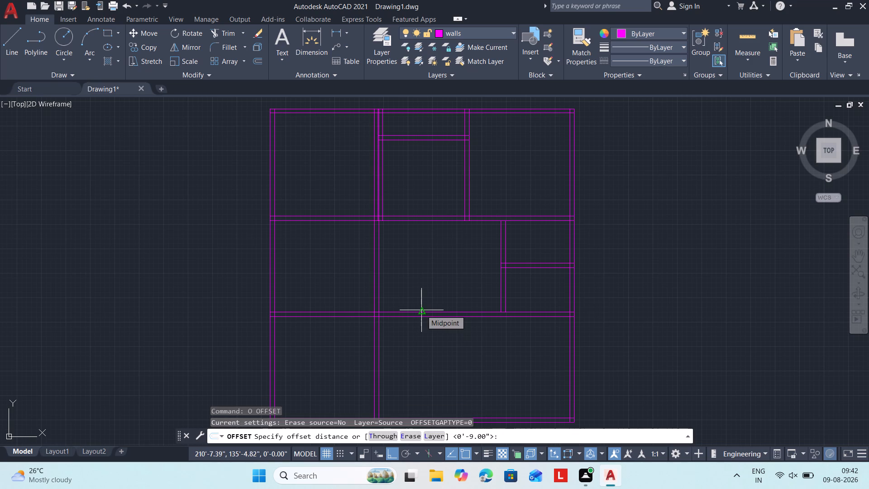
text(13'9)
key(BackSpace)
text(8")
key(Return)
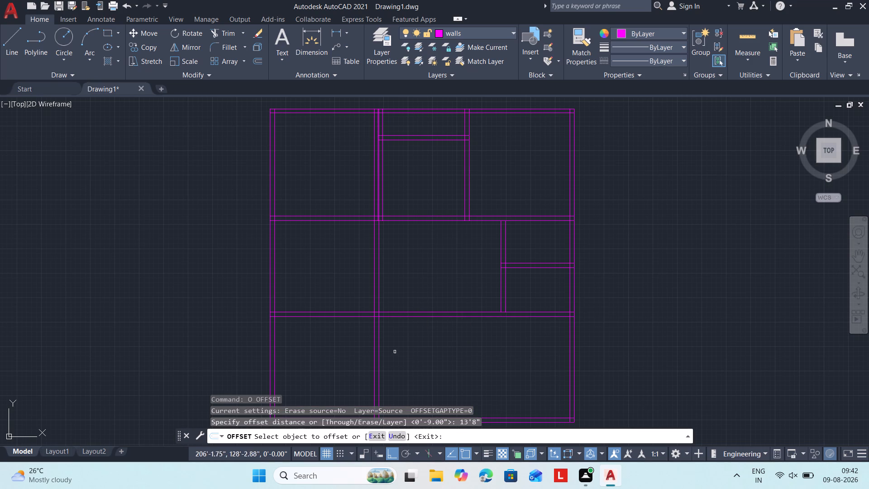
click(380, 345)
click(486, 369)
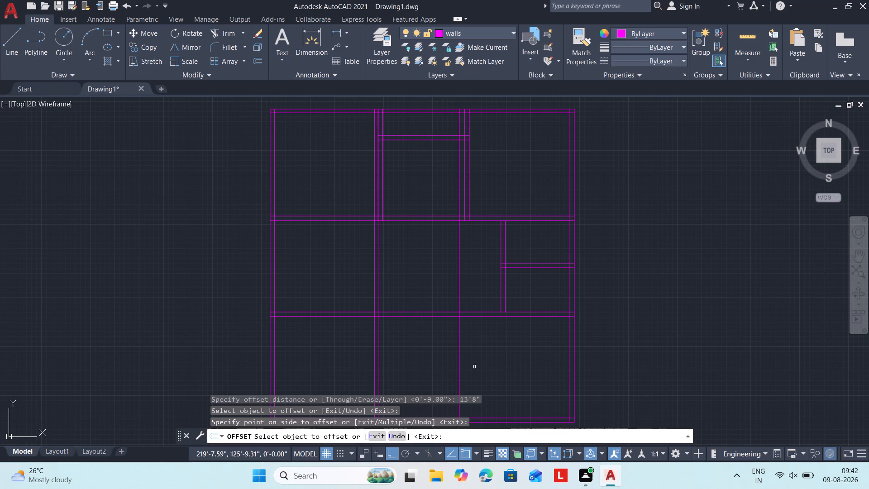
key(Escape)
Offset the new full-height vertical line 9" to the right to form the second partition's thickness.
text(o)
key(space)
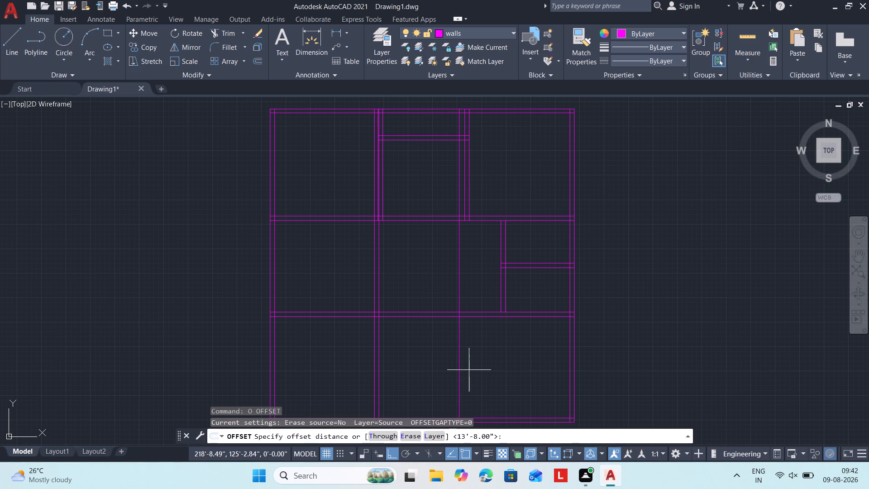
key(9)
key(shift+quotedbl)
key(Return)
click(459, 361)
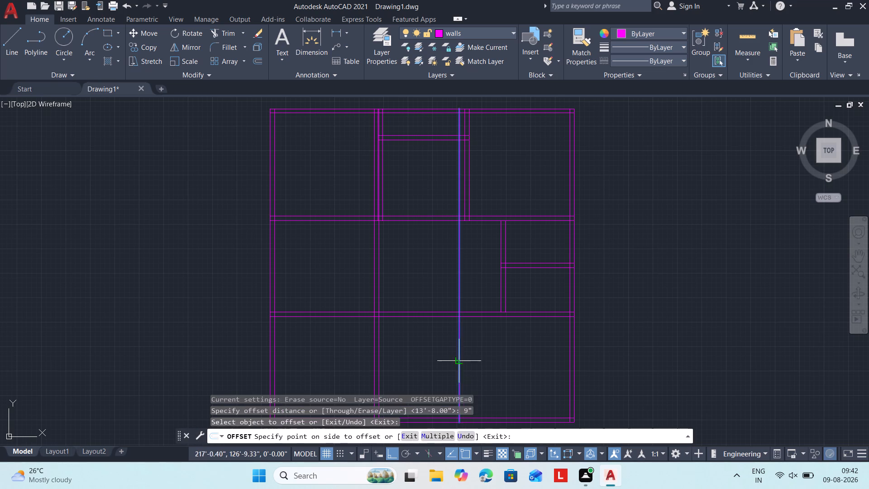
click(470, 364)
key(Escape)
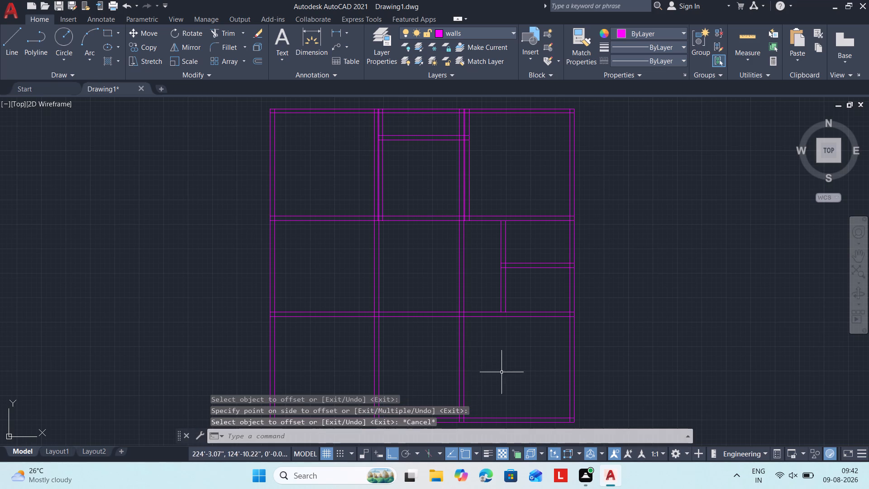
Measure the clear width of the lower-right room between the second partition and the right exterior wall's inner face.
text(dli)
key(space)
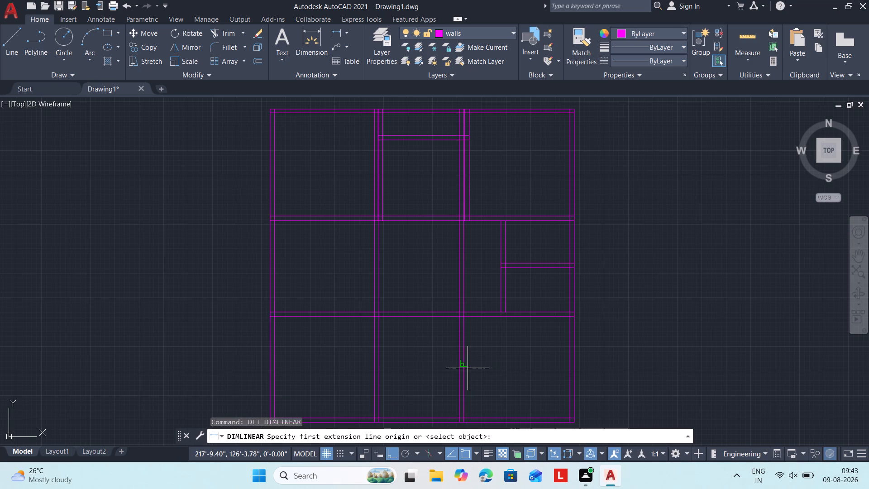
click(463, 367)
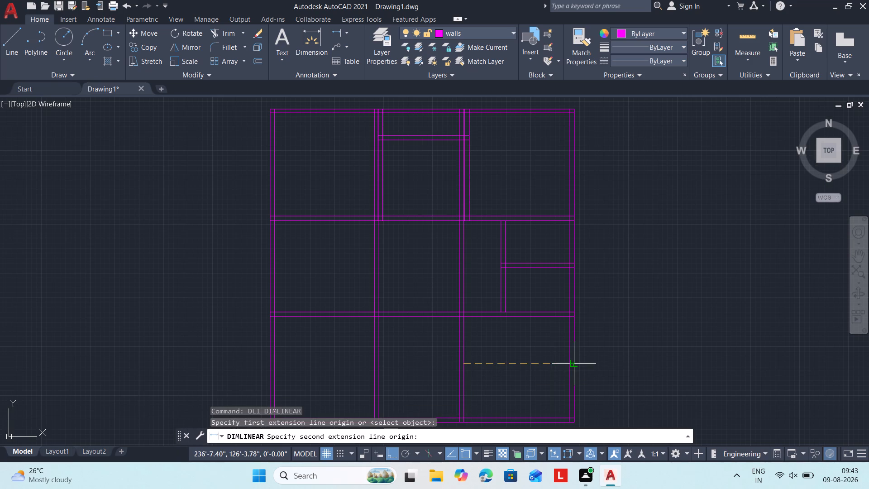
click(570, 363)
scroll(570, 363, up, 2)
scroll(549, 277, up, 1)
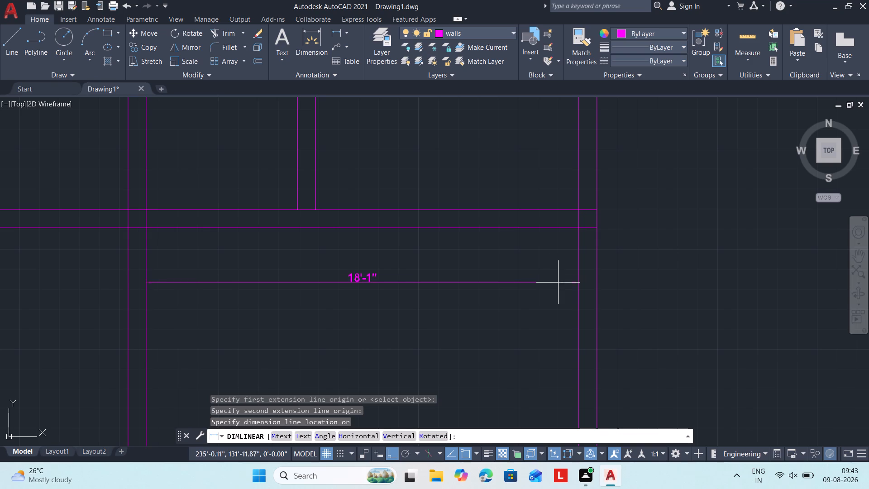
scroll(545, 297, down, 2)
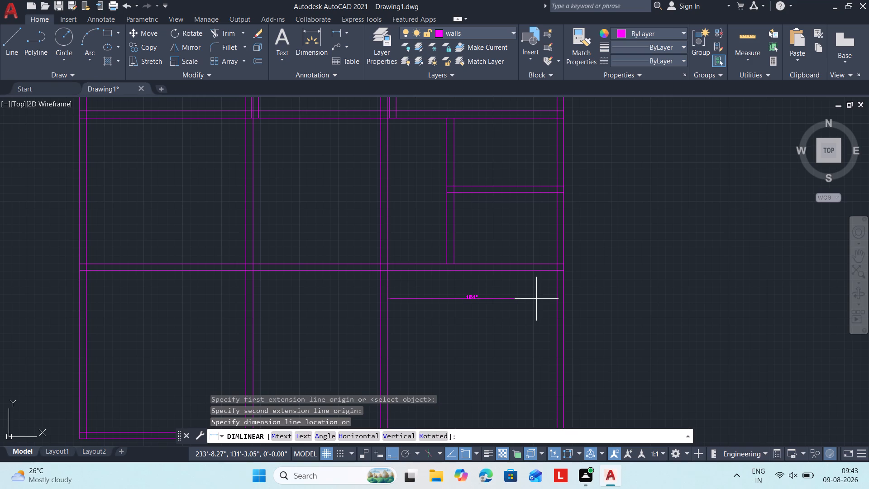
scroll(505, 308, down, 1)
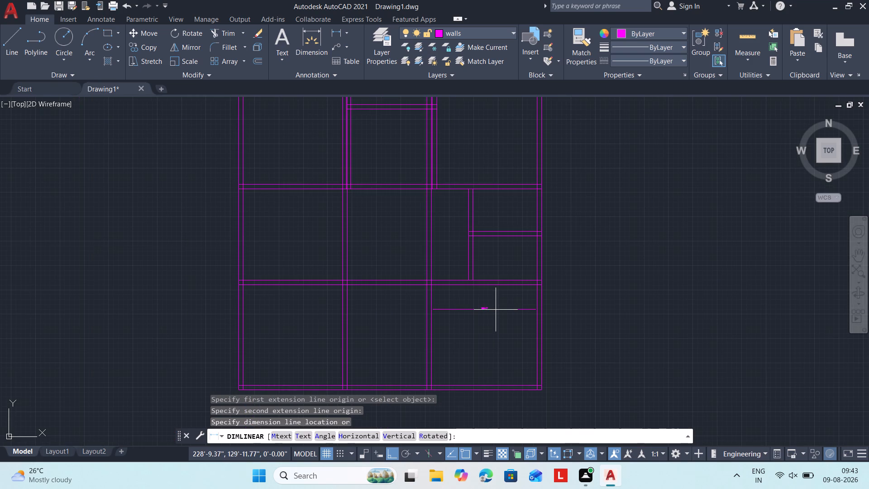
key(Escape)
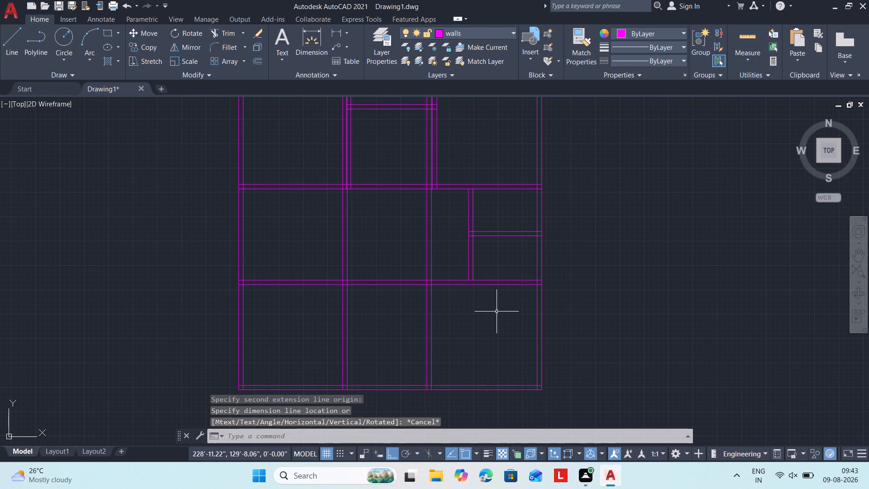
Erase the four full-height vertical lines of the two interior partitions crossing the lower rooms.
drag(480, 322, 469, 320)
click(293, 302)
text(e)
key(space)
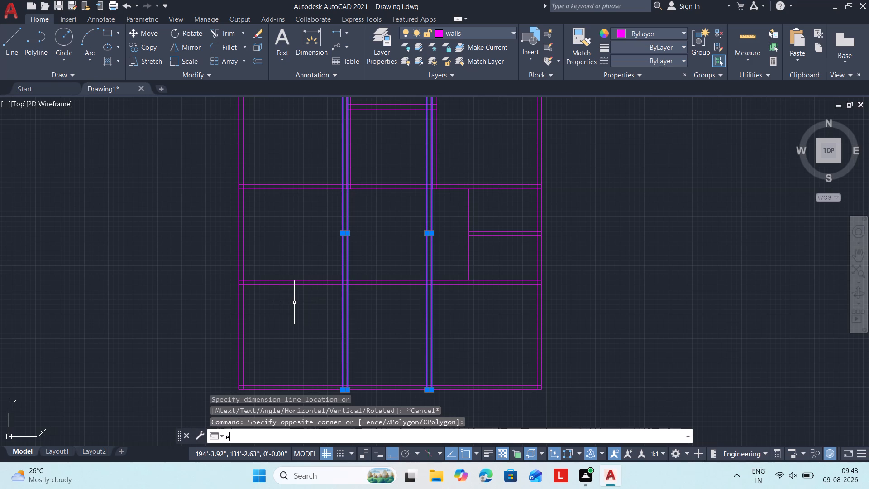
Extend the four vertical lines of the two upper-room partitions down through the middle area to the bottom wall.
text(ex)
key(space)
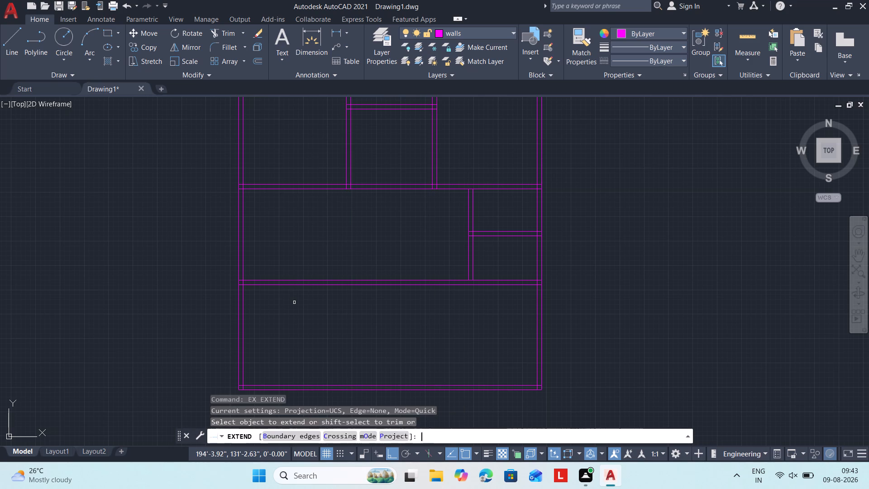
key(space)
click(336, 168)
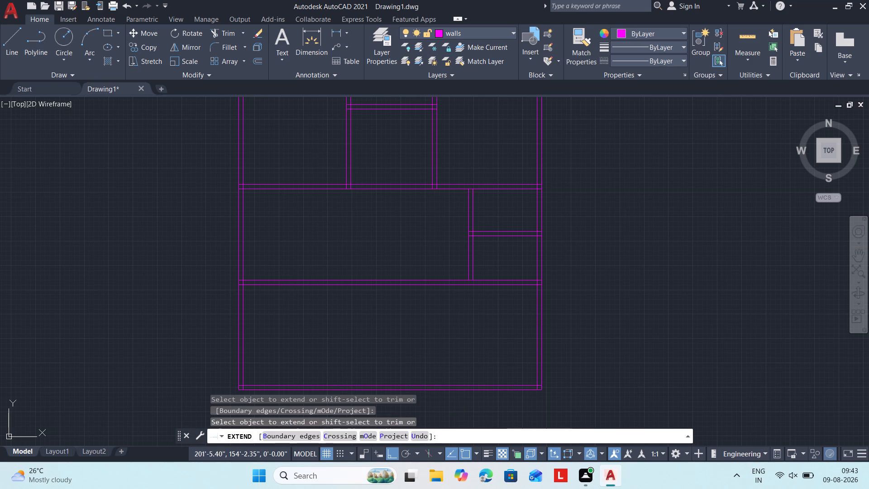
click(459, 167)
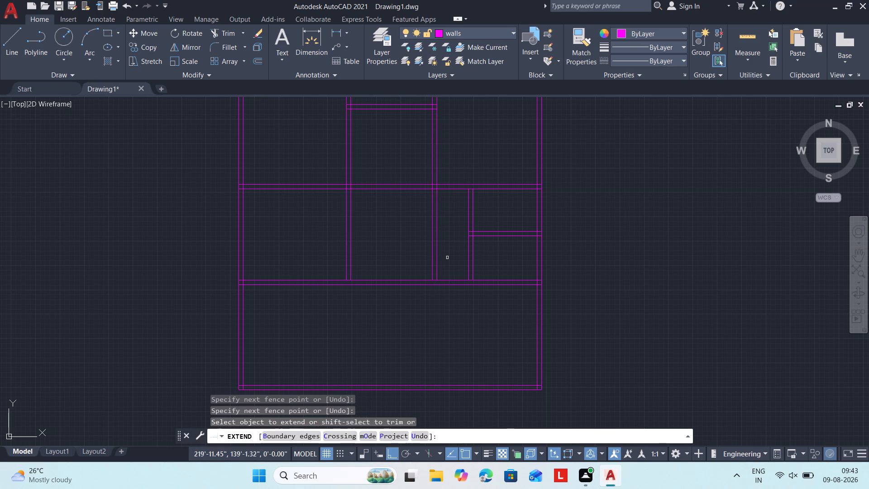
click(449, 258)
click(313, 245)
drag(318, 251, 325, 254)
click(362, 265)
drag(391, 259, 404, 259)
click(444, 265)
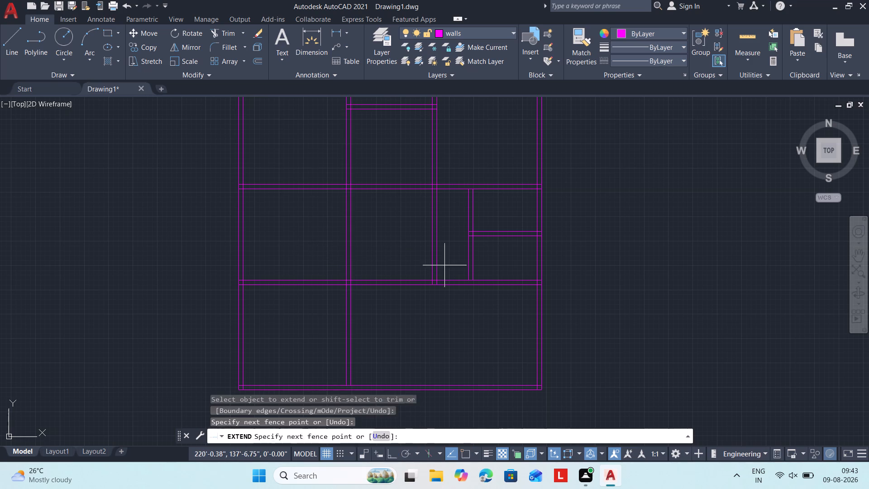
click(411, 259)
key(Escape)
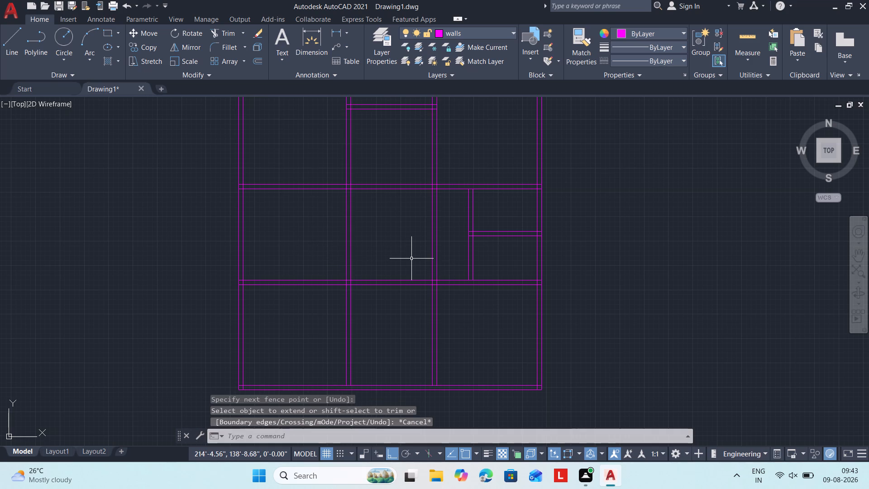
Trim the two extended partitions out of the middle area between the two horizontal interior walls.
text(trr)
key(space)
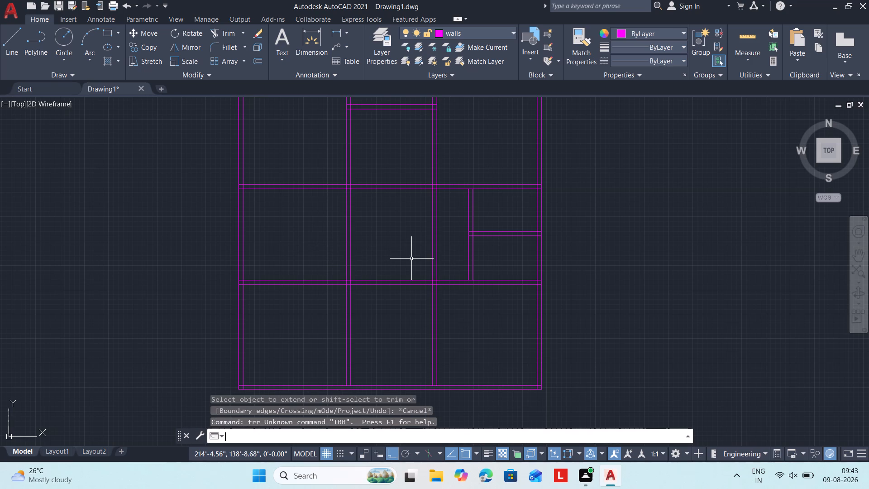
key(grave)
key(Escape)
key(Escape)
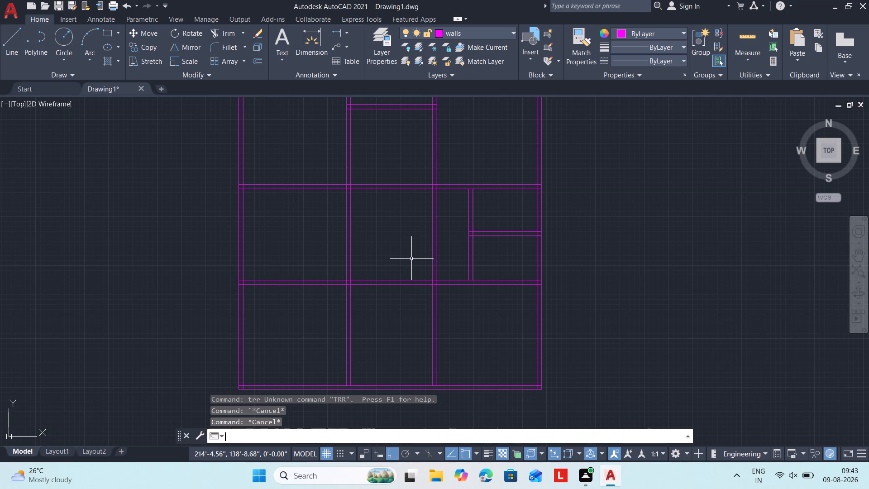
text(tr)
key(space)
key(space)
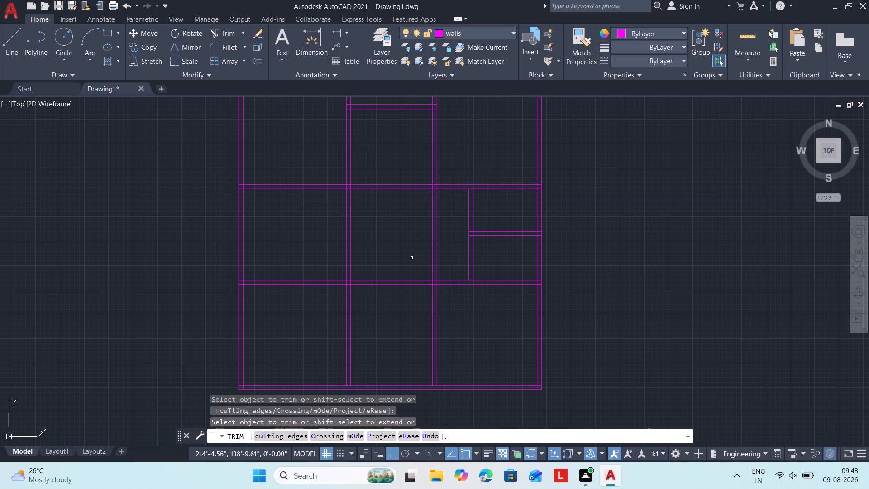
click(449, 257)
click(273, 249)
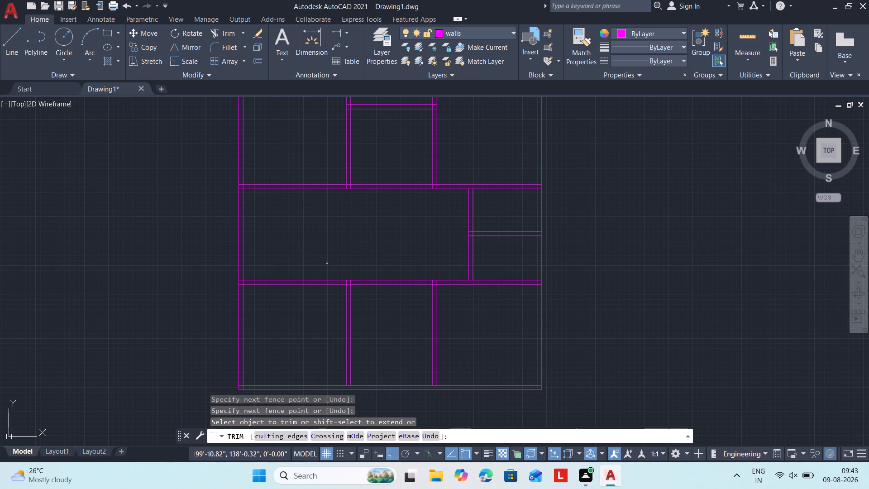
key(Escape)
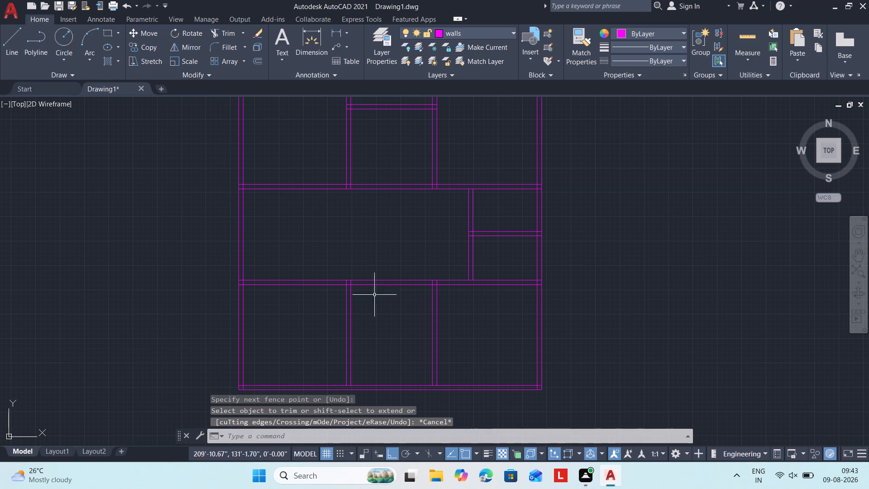
Offset the inner face of the bottom exterior wall 11'2" upward.
scroll(338, 287, up, 1)
middle_drag(385, 310, 347, 249)
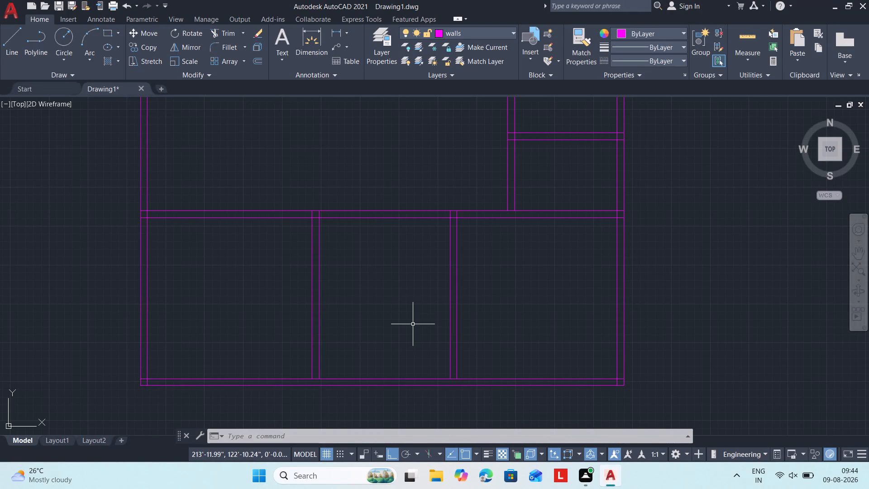
text(o)
key(space)
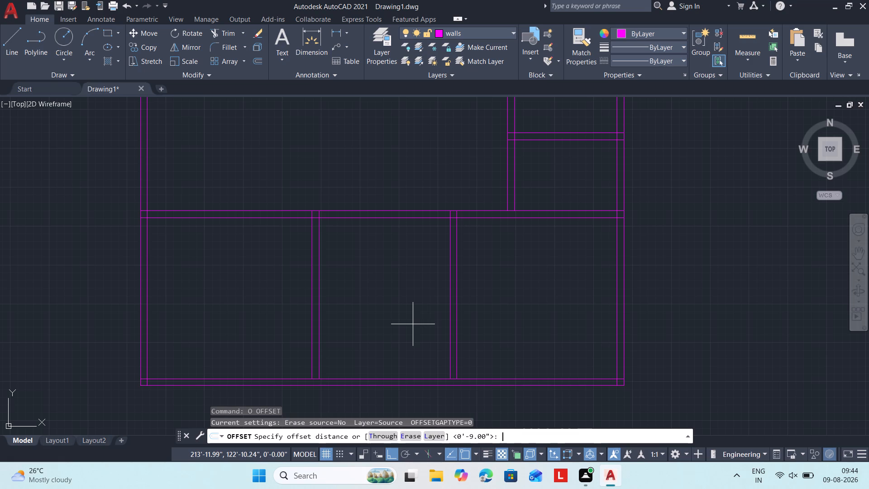
text(11'2")
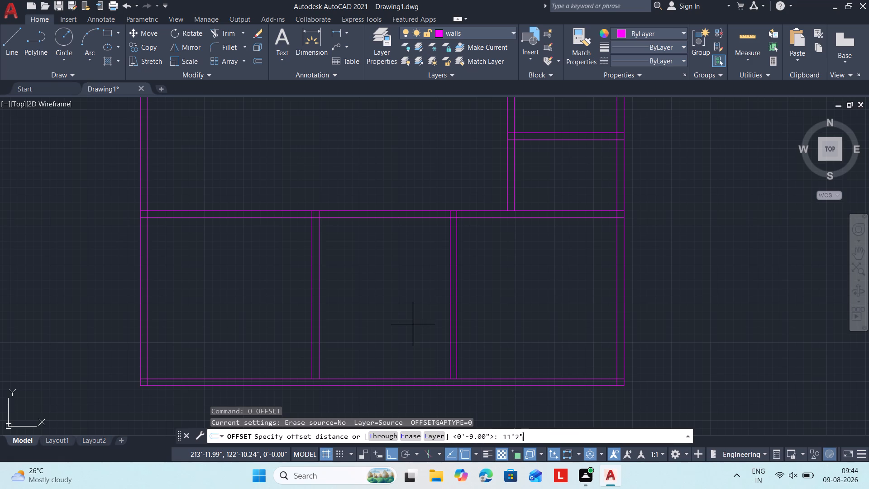
key(Return)
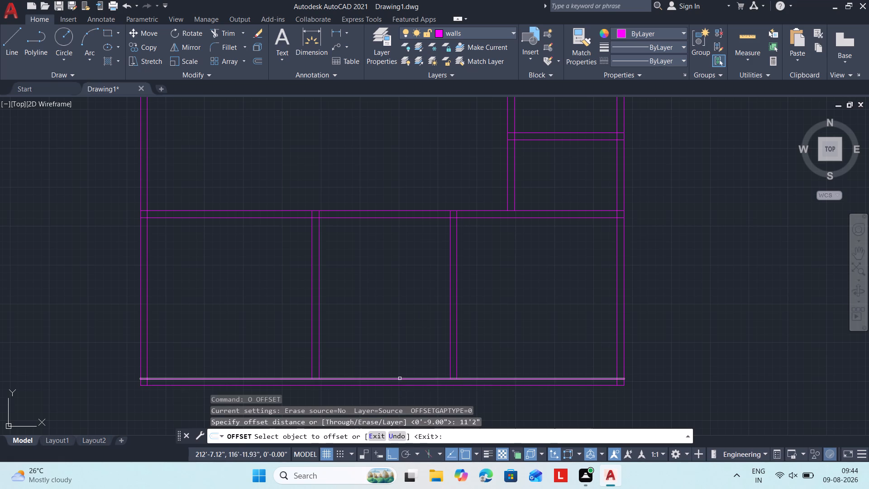
click(400, 378)
click(398, 328)
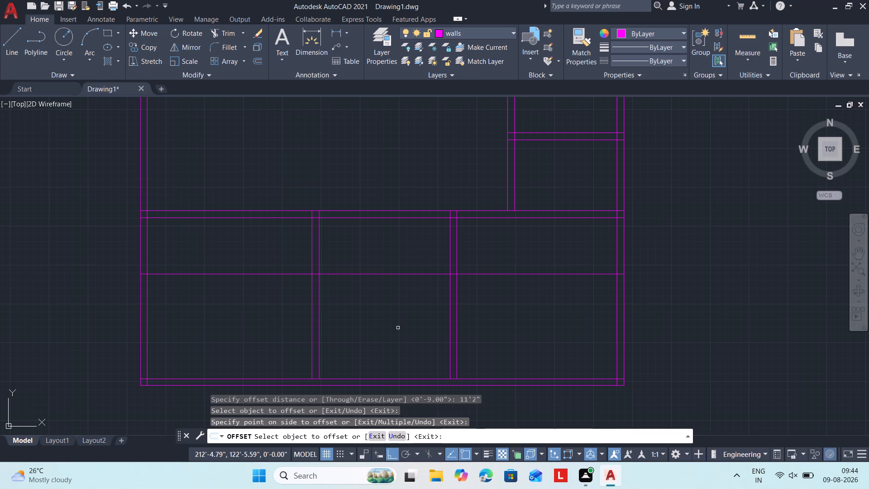
key(Escape)
Offset the new horizontal line 9" upward to form the wall's thickness across the lower rooms.
text(o 9")
key(Return)
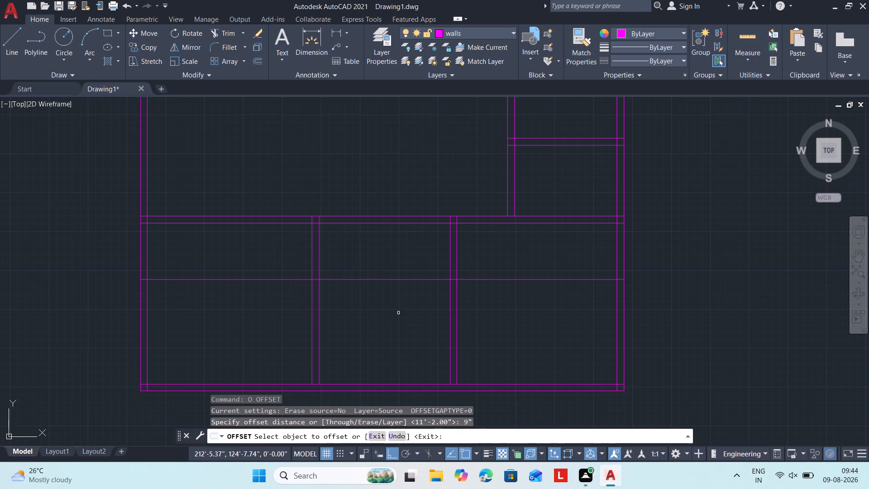
click(392, 278)
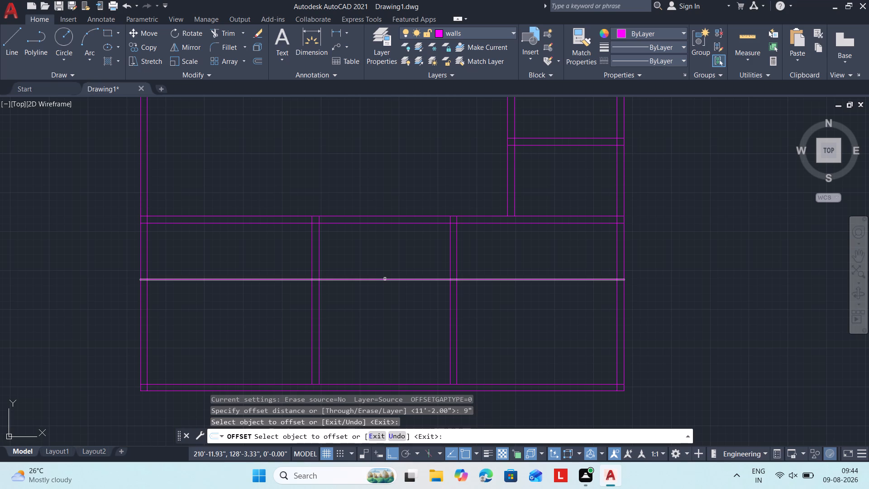
click(384, 279)
click(380, 264)
key(Escape)
Trim the new 9" horizontal wall's two lines out of the lower-left room and from inside both vertical partitions.
text(tr)
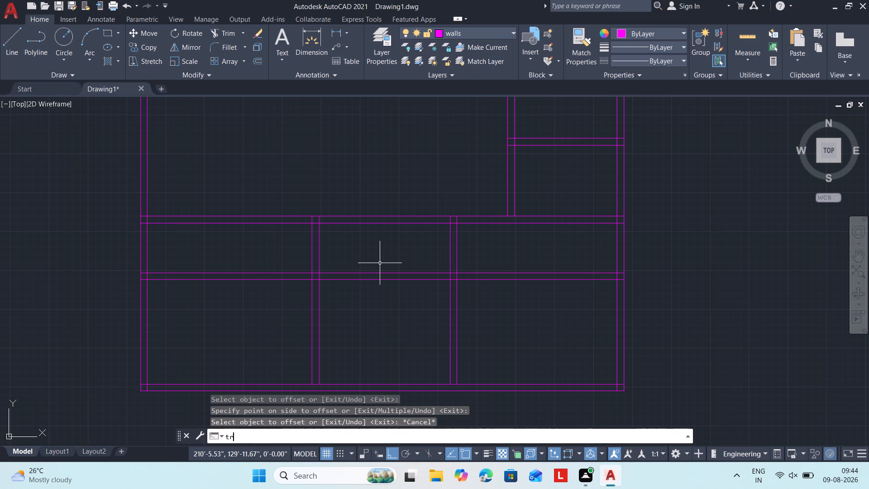
key(space)
key(space)
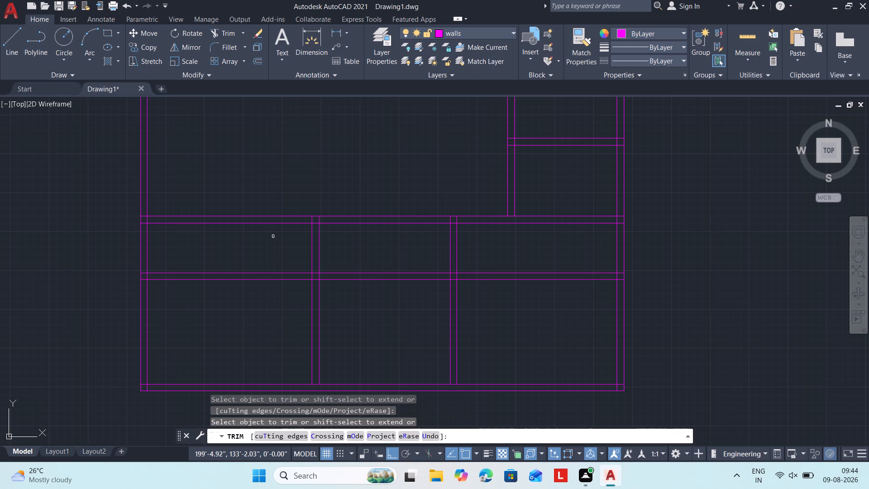
click(268, 255)
click(252, 319)
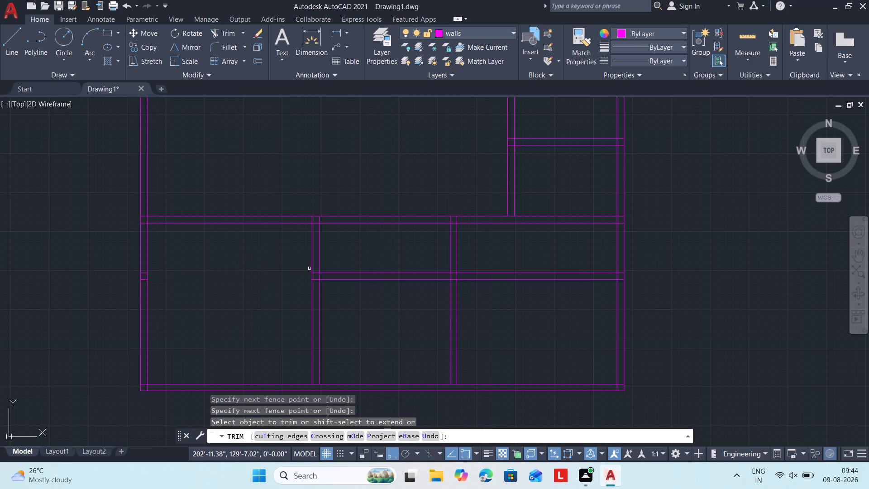
click(315, 269)
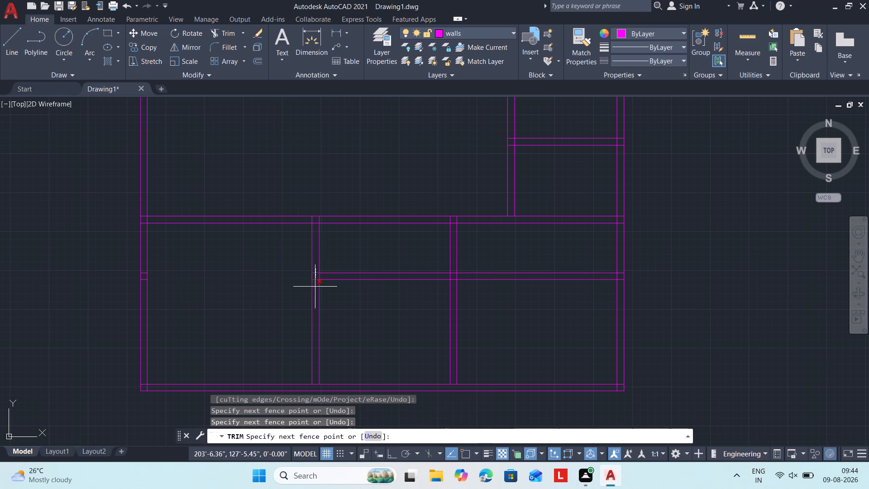
click(315, 286)
click(454, 267)
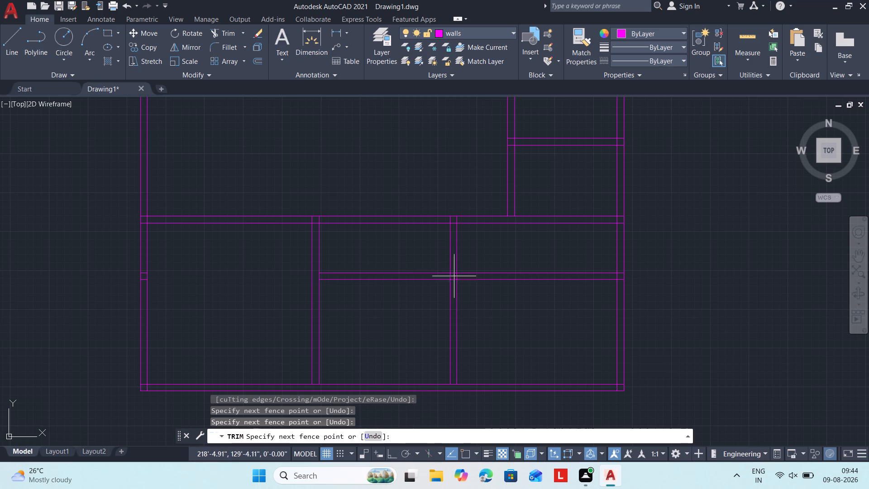
click(450, 290)
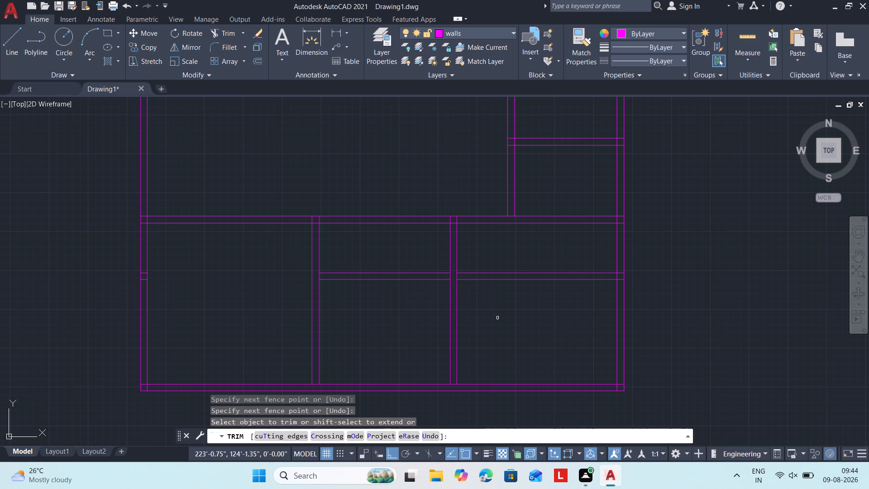
key(Escape)
Erase the leftover horizontal wall pieces at the left exterior wall and across the lower-right room.
drag(119, 254, 127, 260)
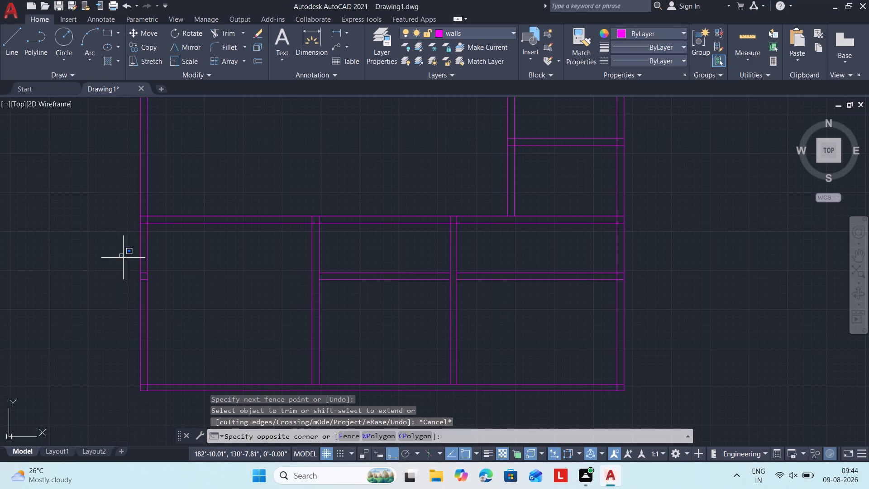
drag(127, 260, 139, 270)
click(193, 311)
click(486, 263)
click(528, 295)
drag(529, 298, 523, 277)
click(505, 251)
text(e)
key(space)
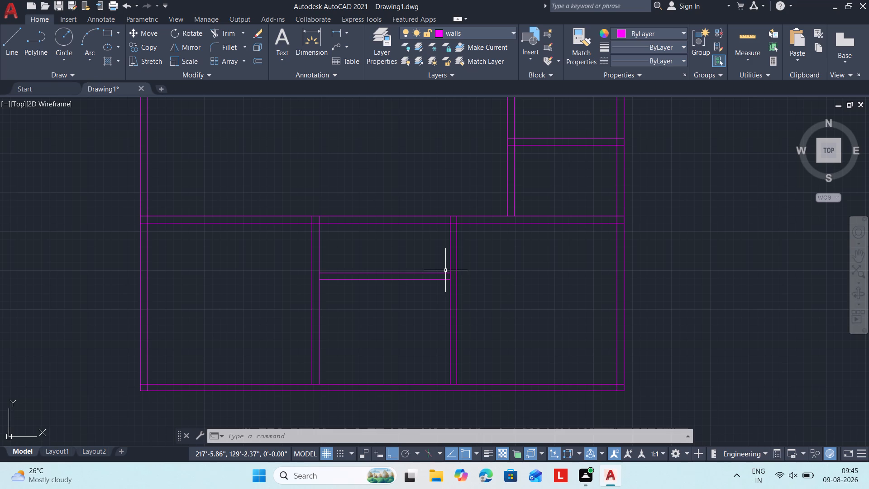
Trim both lines of the upper horizontal wall between the two vertical partitions above the lower-middle room.
text(tr)
key(space)
key(space)
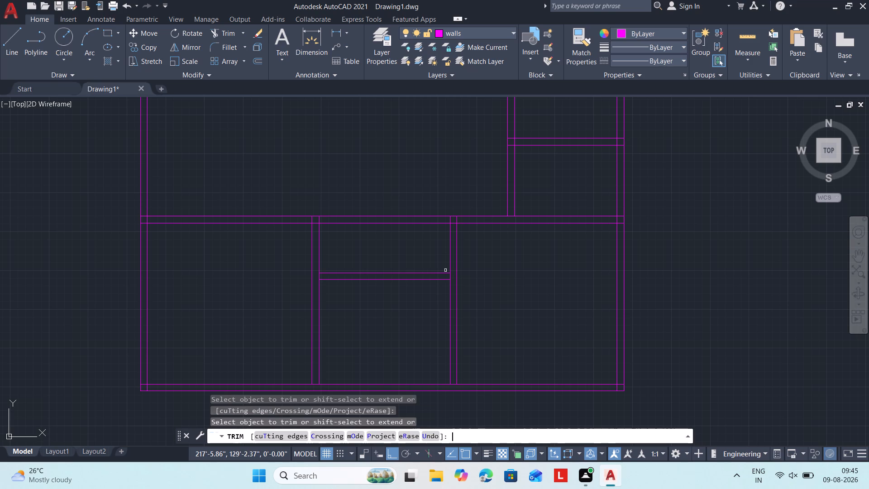
drag(398, 187, 401, 208)
drag(421, 246, 411, 230)
drag(369, 183, 371, 187)
click(417, 248)
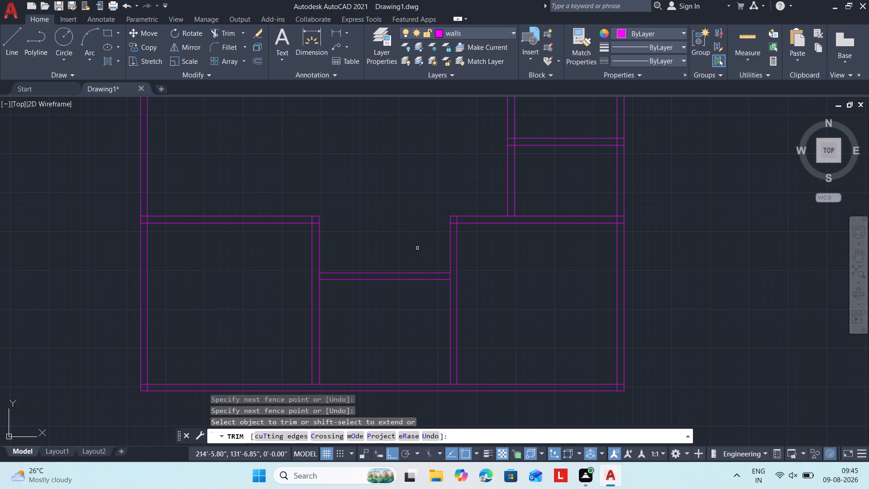
key(Escape)
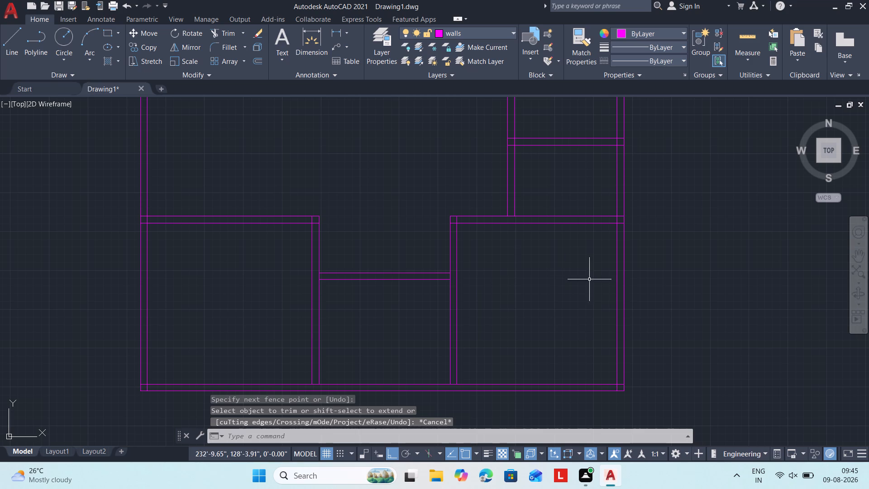
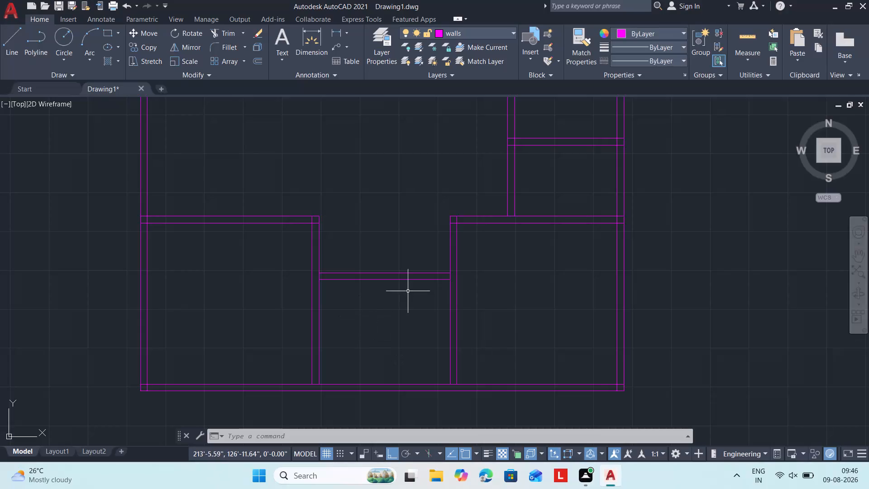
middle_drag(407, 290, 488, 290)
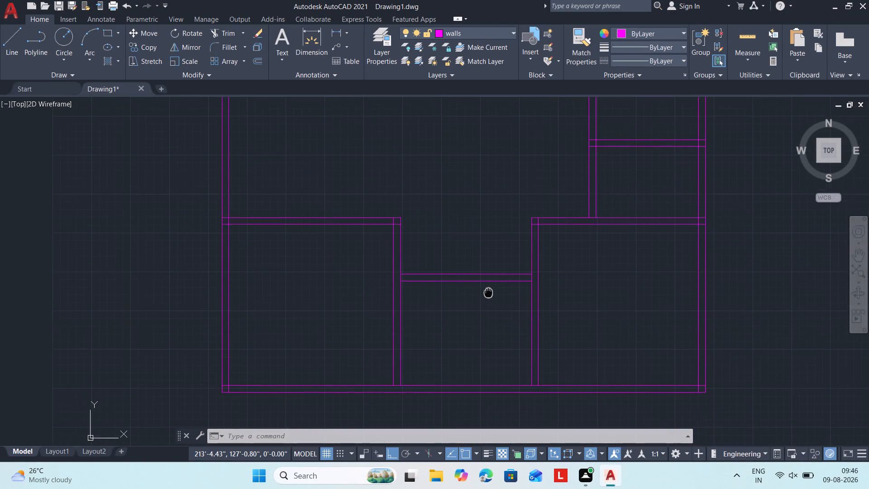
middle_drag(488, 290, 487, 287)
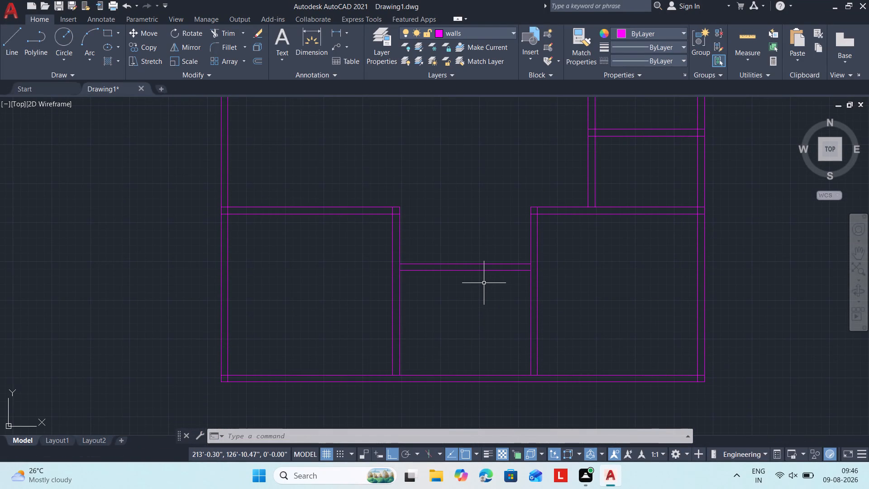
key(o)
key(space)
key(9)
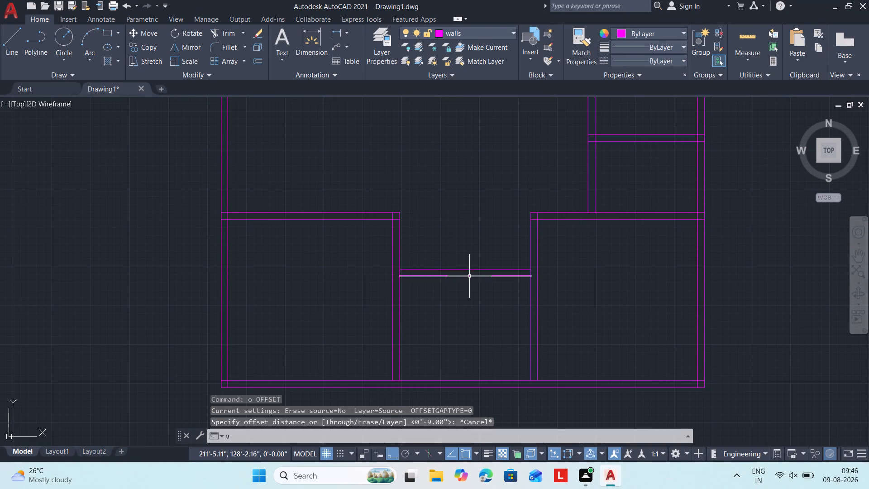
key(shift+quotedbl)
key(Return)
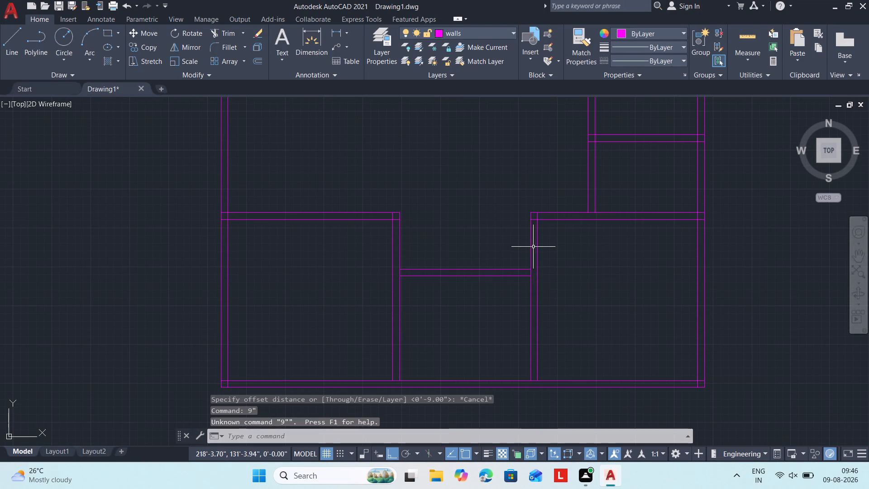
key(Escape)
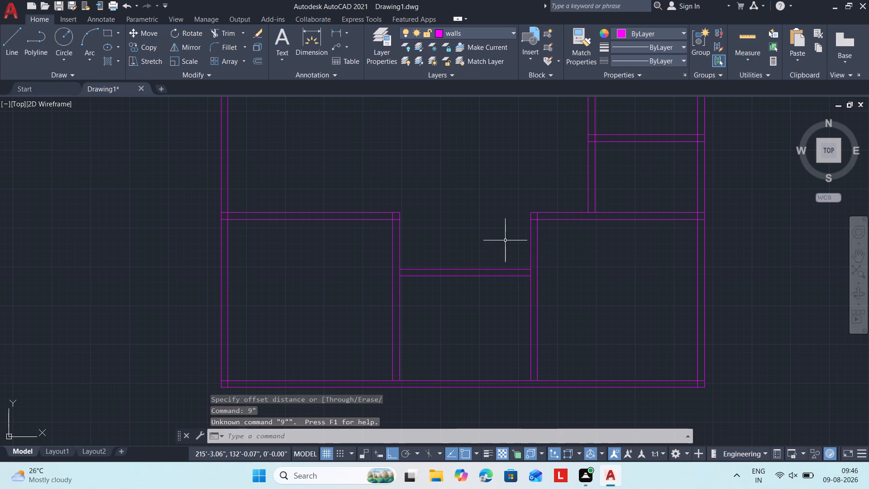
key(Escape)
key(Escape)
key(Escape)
Offset the lower line of the top walls of the lower-right and lower-left rooms 9" downward.
text(o)
key(space)
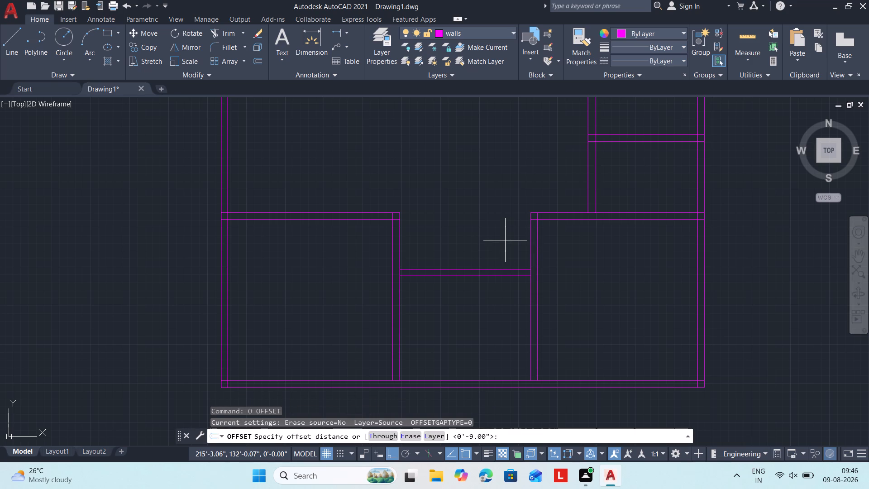
text(99)
key(BackSpace)
key(shift+quotedbl)
key(Return)
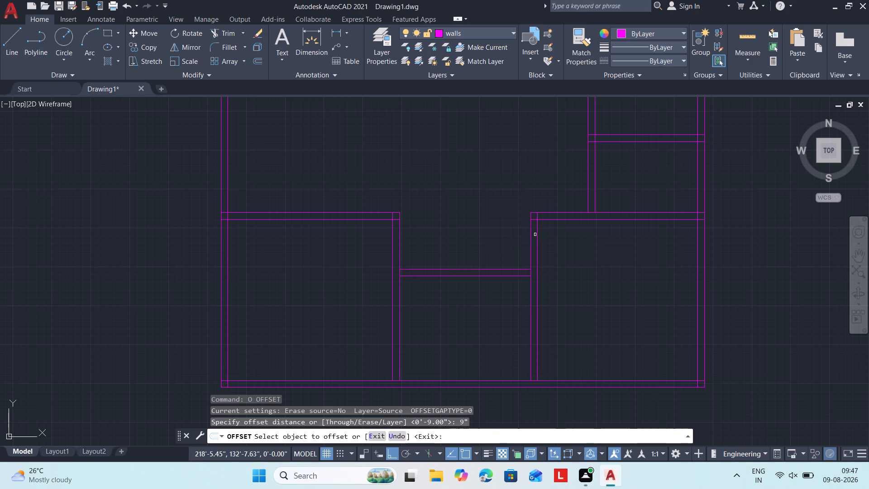
click(552, 219)
click(566, 269)
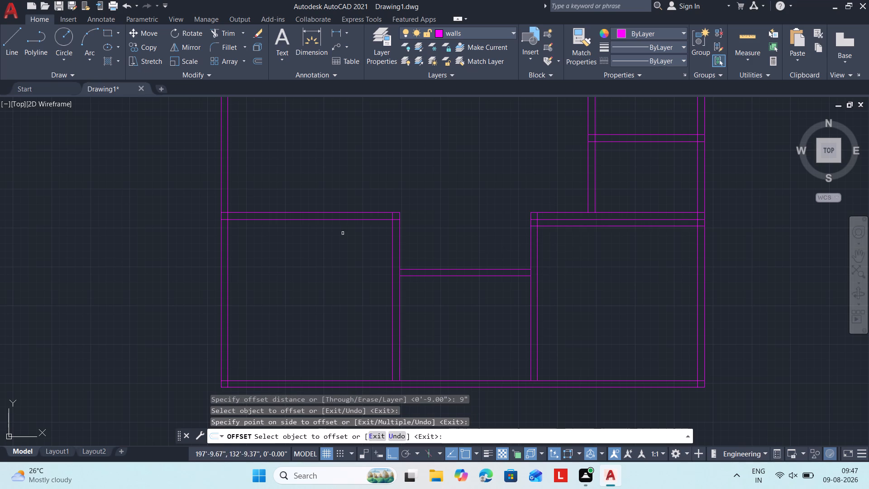
drag(363, 219, 363, 223)
drag(377, 277, 377, 270)
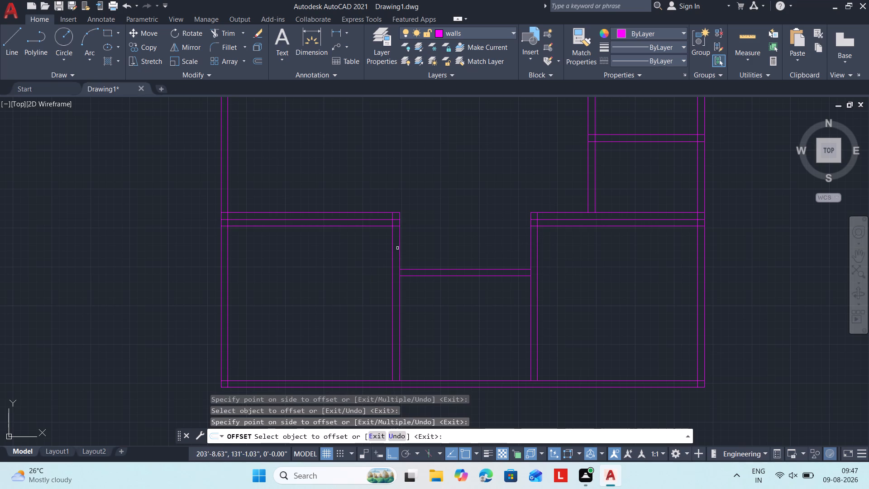
Offset the facing lines of the two vertical partitions 9" inward, toward the lower-middle room.
click(400, 242)
click(425, 240)
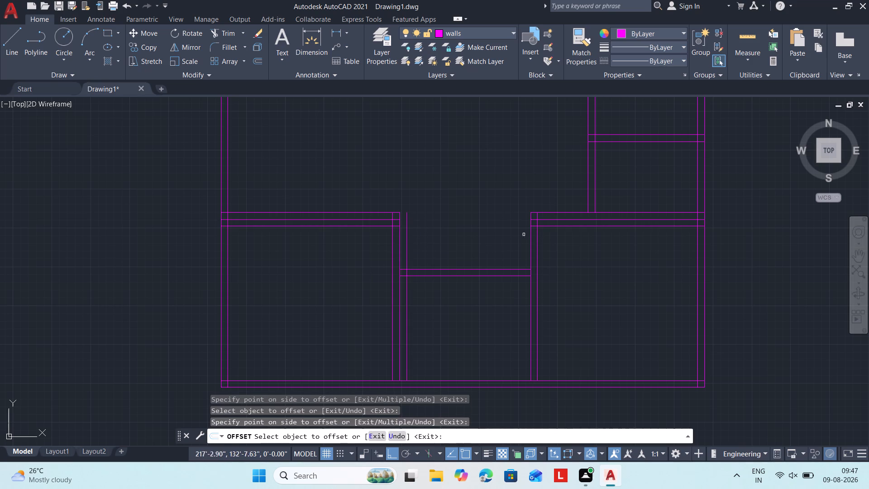
drag(530, 240, 522, 240)
click(493, 240)
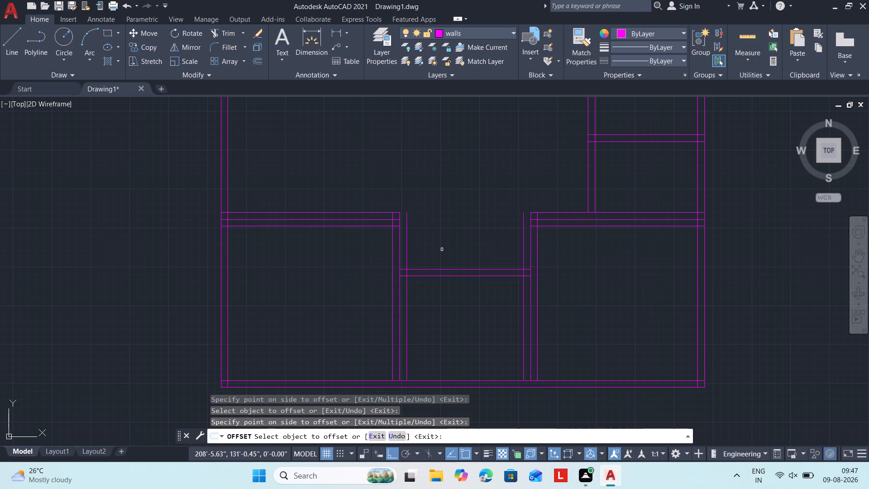
middle_drag(439, 250, 435, 311)
key(Escape)
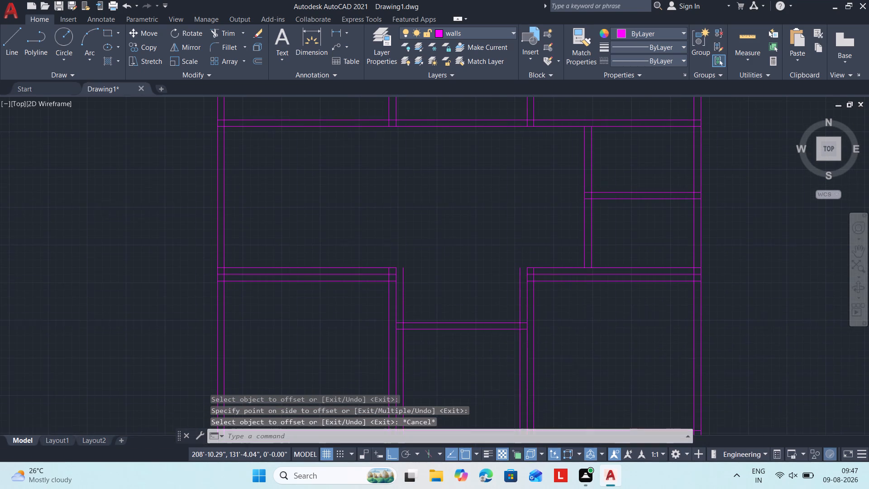
Extend both lines of the lower-left and lower-right rooms' top walls to the new vertical offset lines.
text(ex)
key(space)
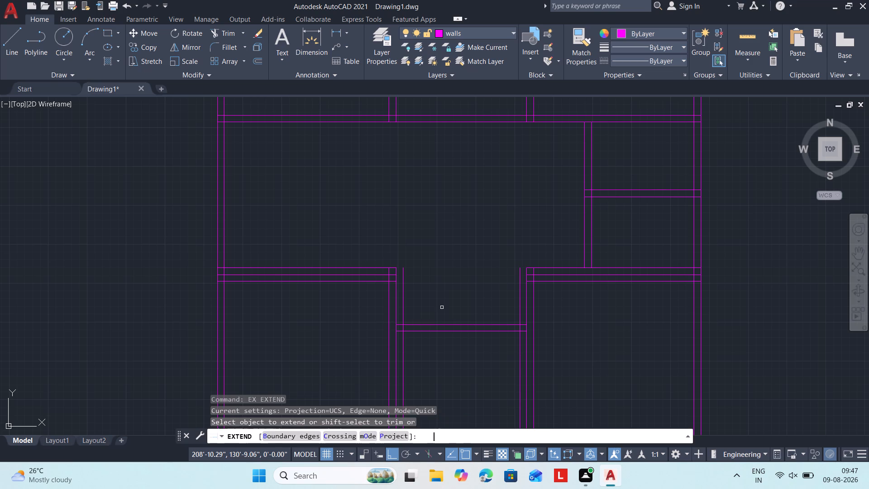
click(367, 278)
click(358, 254)
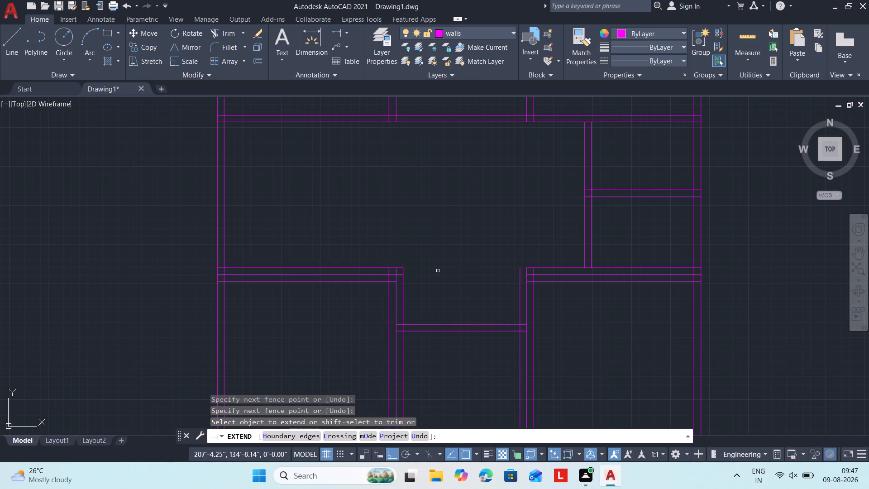
drag(542, 279, 536, 267)
click(529, 238)
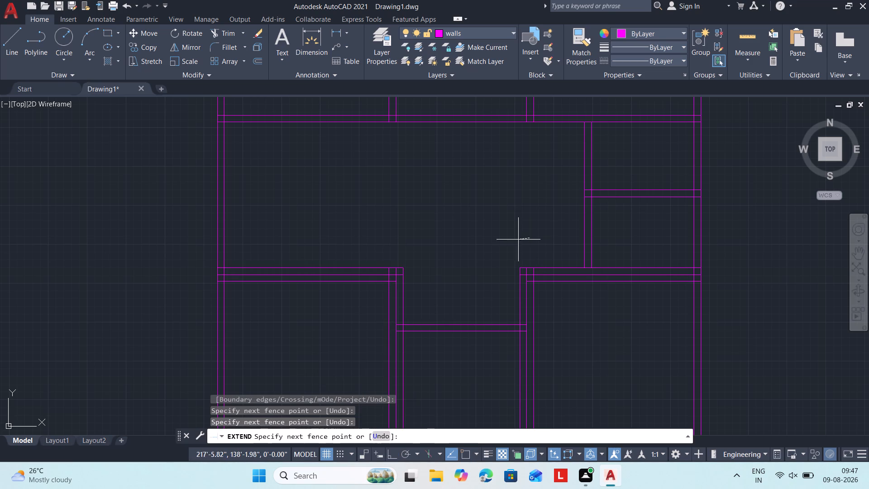
click(481, 243)
key(Escape)
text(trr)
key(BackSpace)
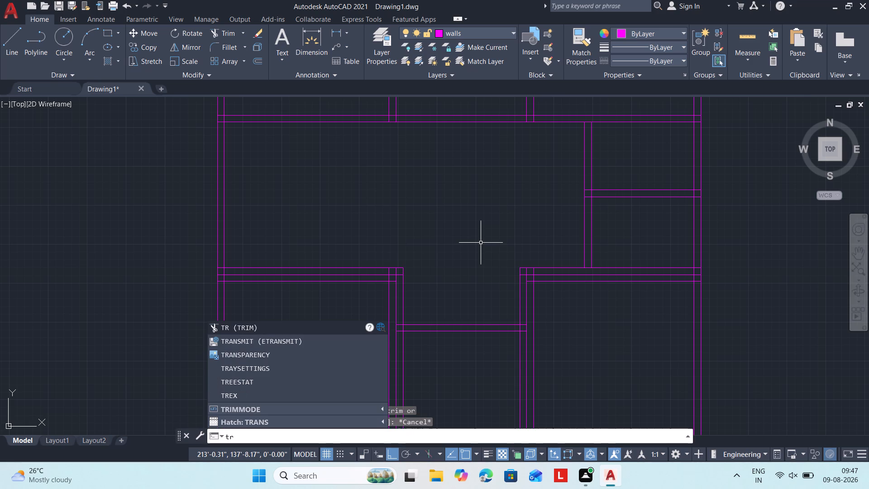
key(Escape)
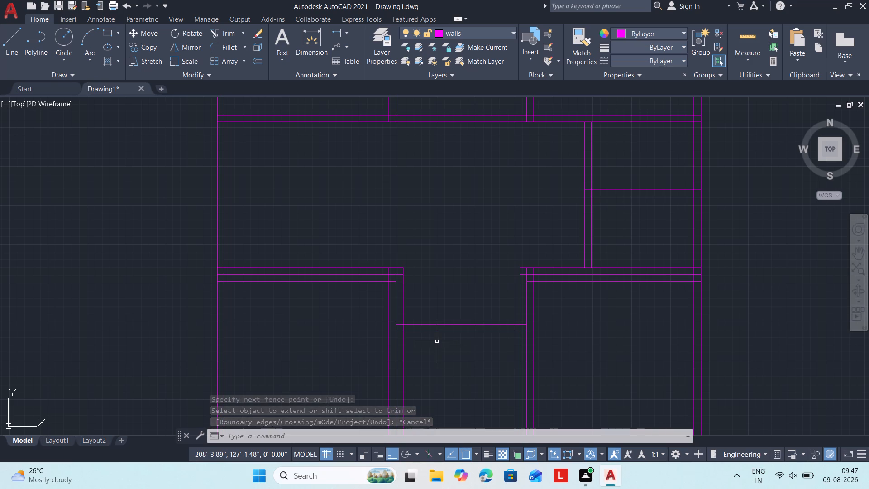
Trim the two new vertical offset lines between the extended wall ends and the lower-middle room's horizontal wall.
text(tr)
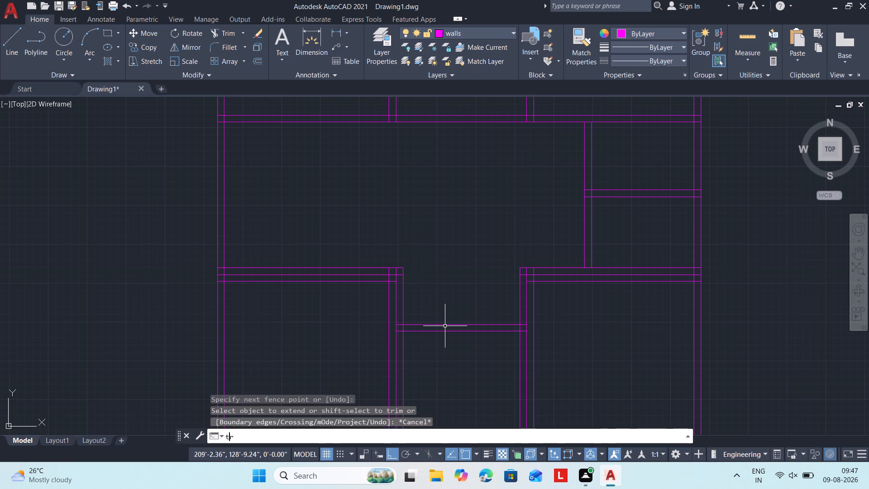
key(space)
key(space)
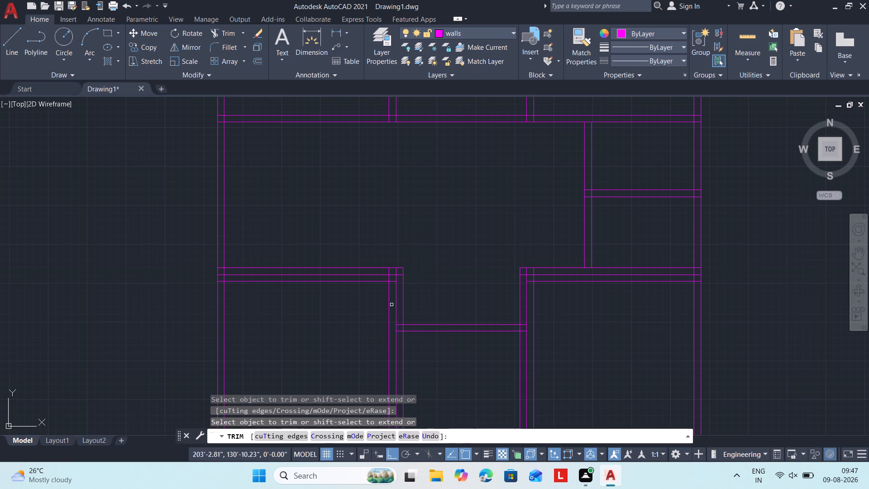
click(400, 297)
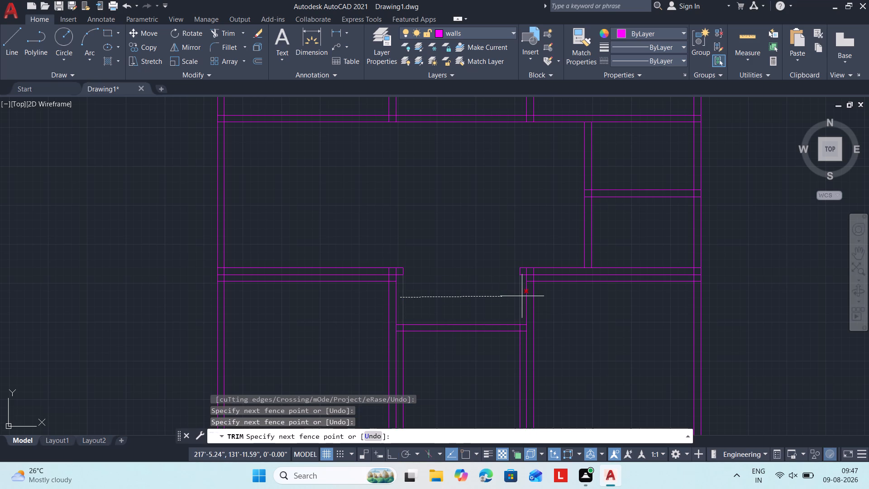
click(522, 295)
key(Escape)
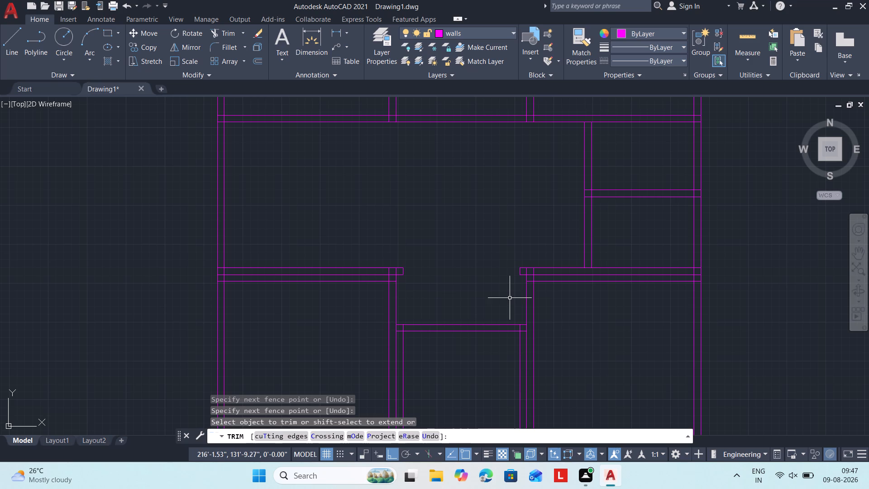
Erase the two leftover vertical offset lines inside the lower-middle room.
click(522, 355)
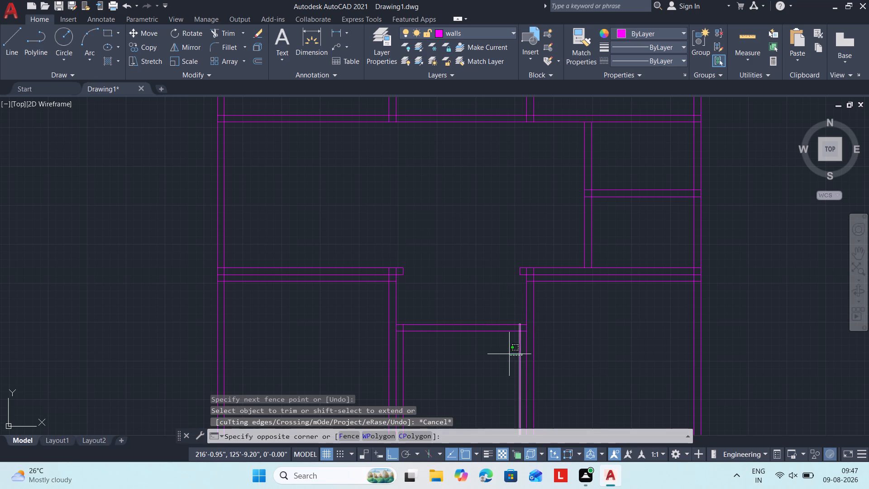
click(509, 354)
drag(410, 361, 402, 357)
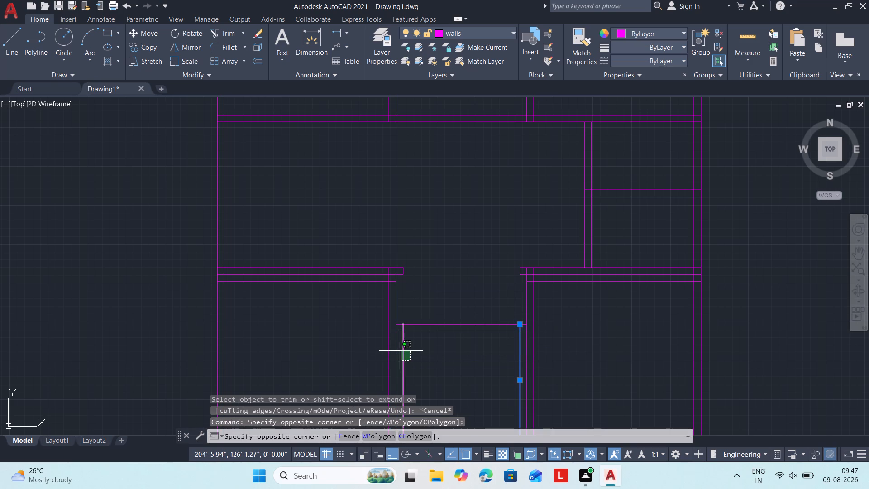
click(401, 351)
text(e)
key(space)
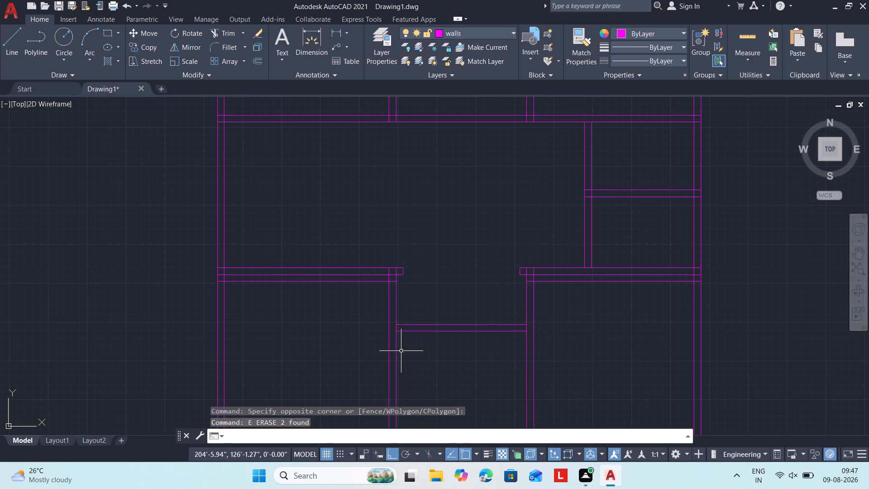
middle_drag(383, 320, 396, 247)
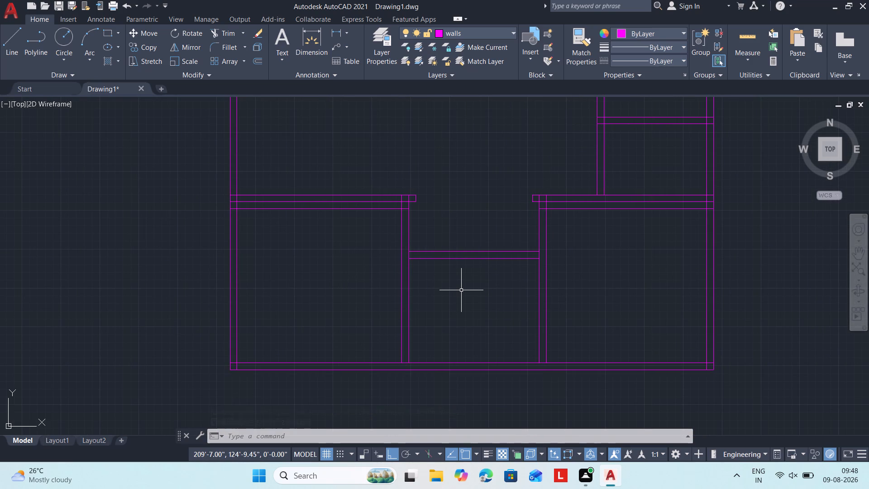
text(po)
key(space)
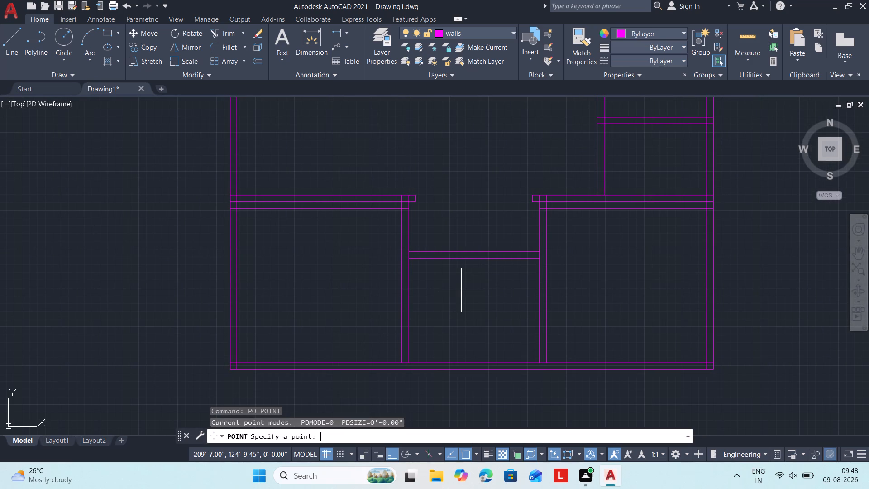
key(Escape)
Offset the lowest top-wall line of the lower-right and lower-left rooms 3' downward to mark openings.
text(o)
key(space)
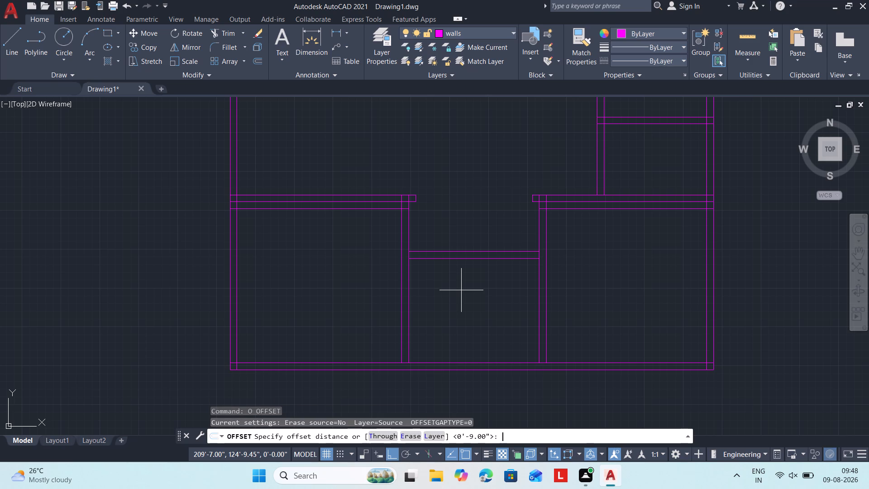
text(3')
key(Return)
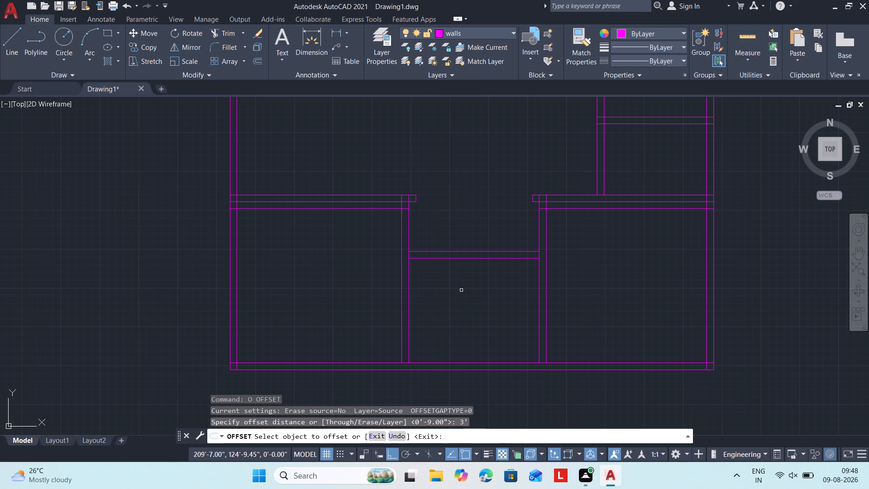
click(559, 209)
drag(568, 244, 563, 240)
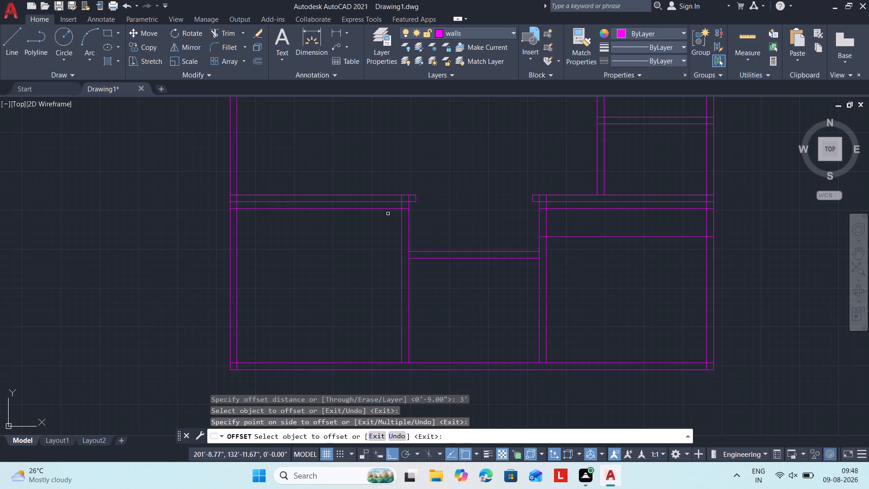
click(387, 211)
click(387, 242)
key(Escape)
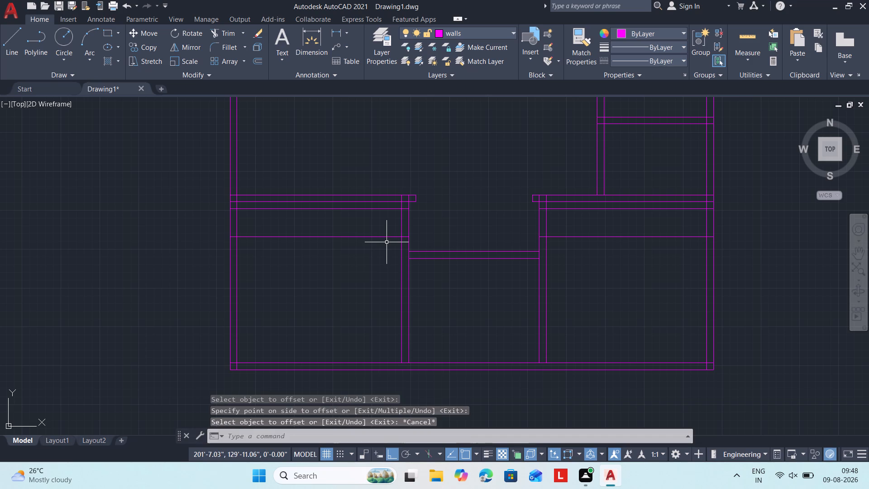
Trim the lower-left and lower-right rooms' inner side walls between the 3' offset lines, along with the upper marking lines inside both rooms.
text(tr)
key(space)
key(space)
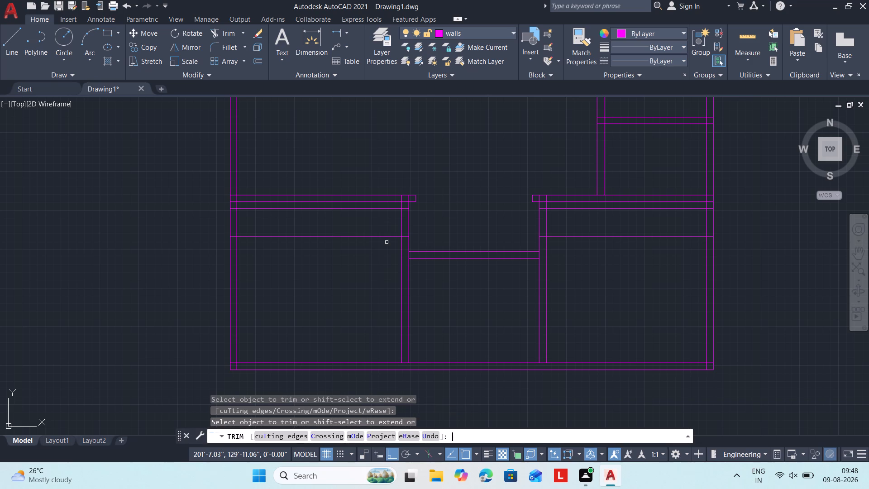
drag(421, 214, 417, 216)
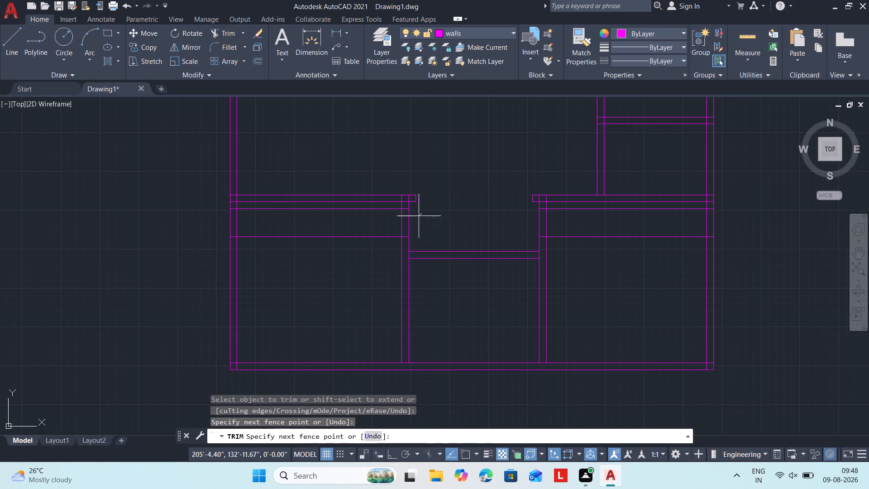
drag(417, 216, 413, 216)
drag(417, 220, 412, 220)
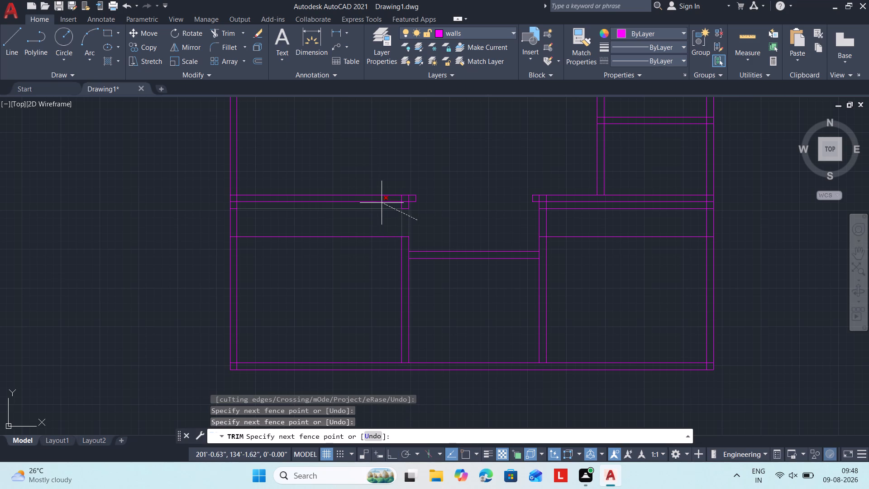
click(373, 206)
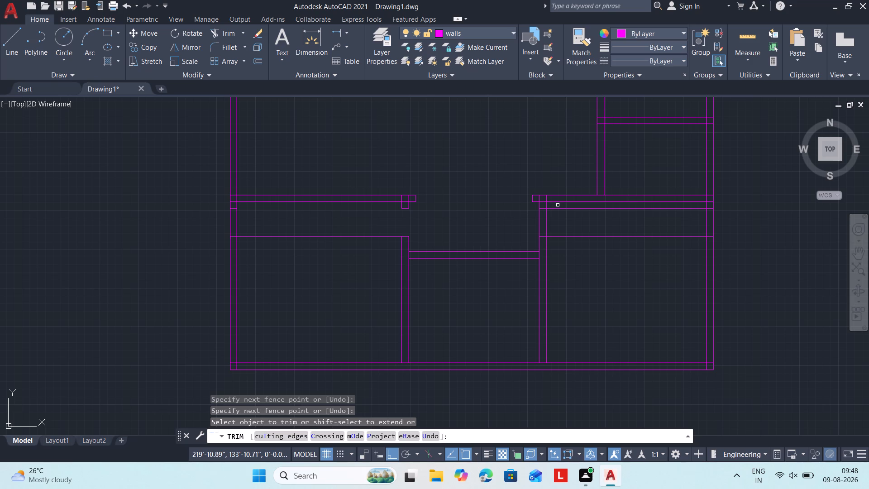
click(558, 205)
click(530, 230)
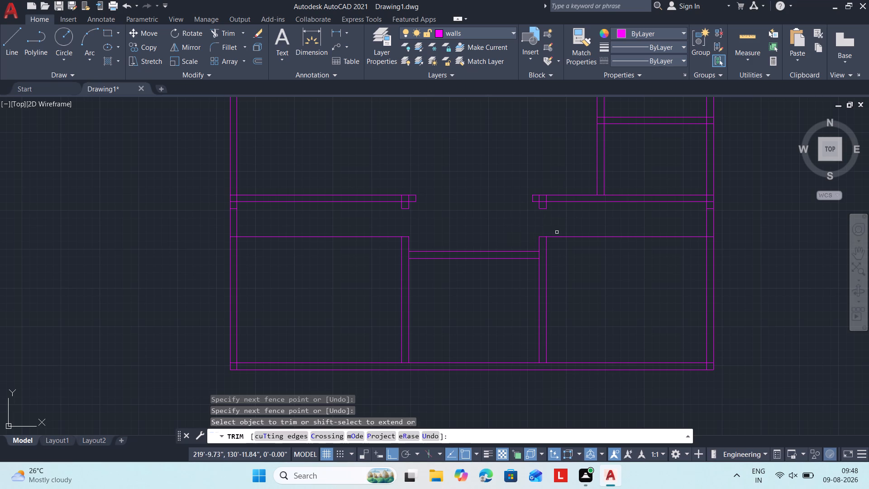
Trim the lower 3' marking lines inside the lower-right and lower-left rooms, up to the walls on each side.
click(557, 231)
click(585, 257)
drag(363, 235, 361, 240)
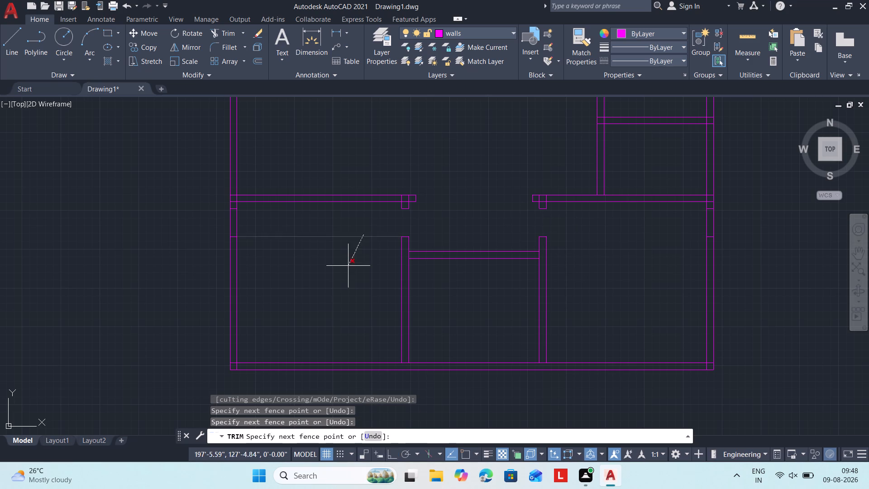
click(348, 266)
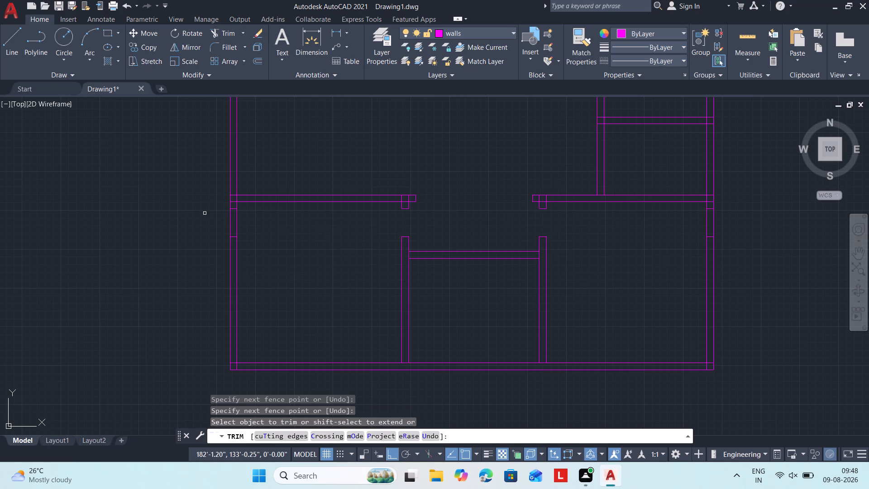
key(Escape)
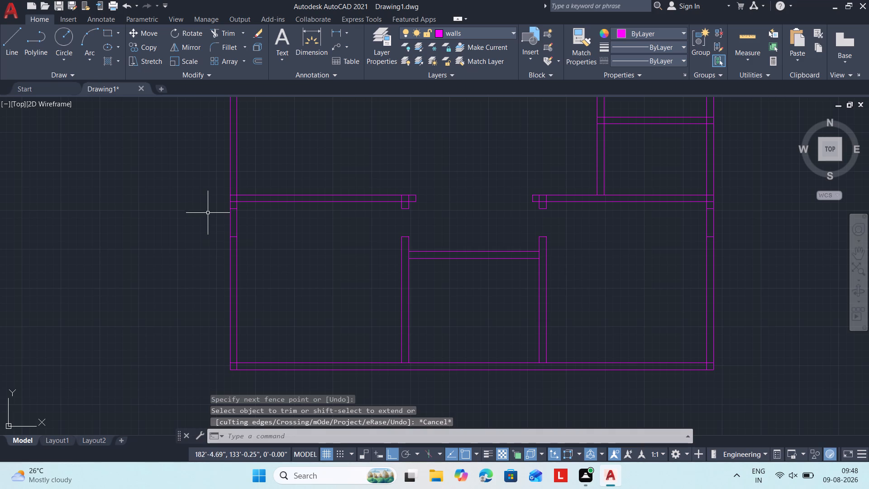
Erase the leftover short marking-line pieces inside the left and right exterior walls.
drag(208, 204, 214, 205)
click(287, 264)
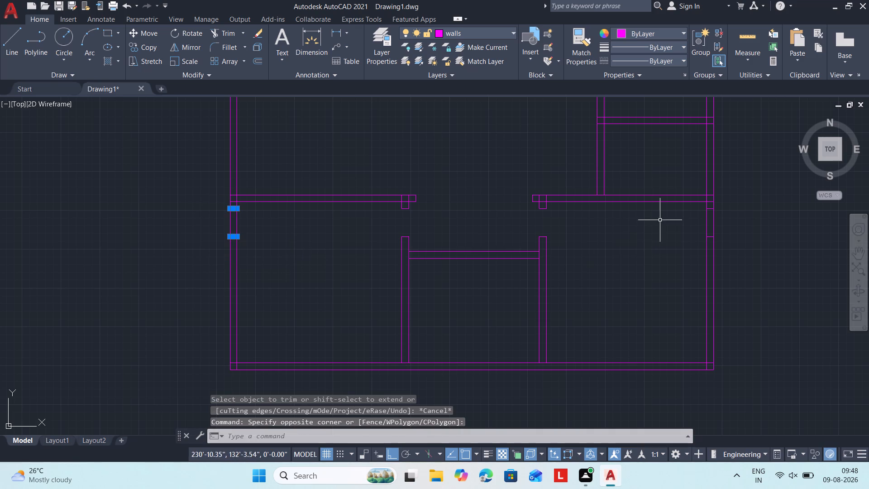
drag(700, 207, 705, 206)
click(745, 259)
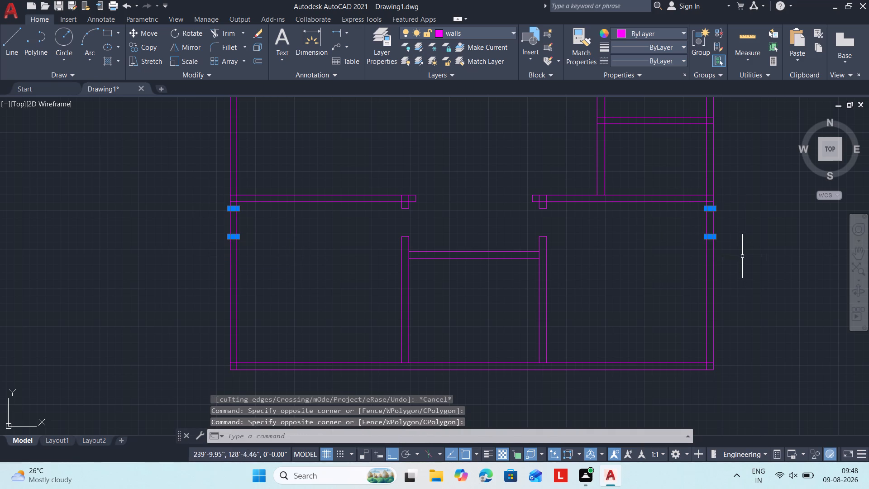
text(e)
key(space)
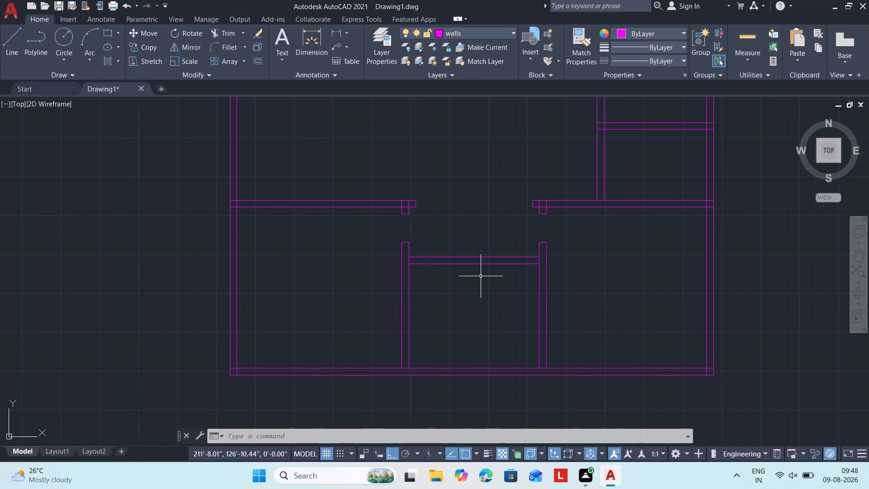
Offset the inner line of the lower-middle room's right wall 9" into the room.
text(o)
key(space)
key(9)
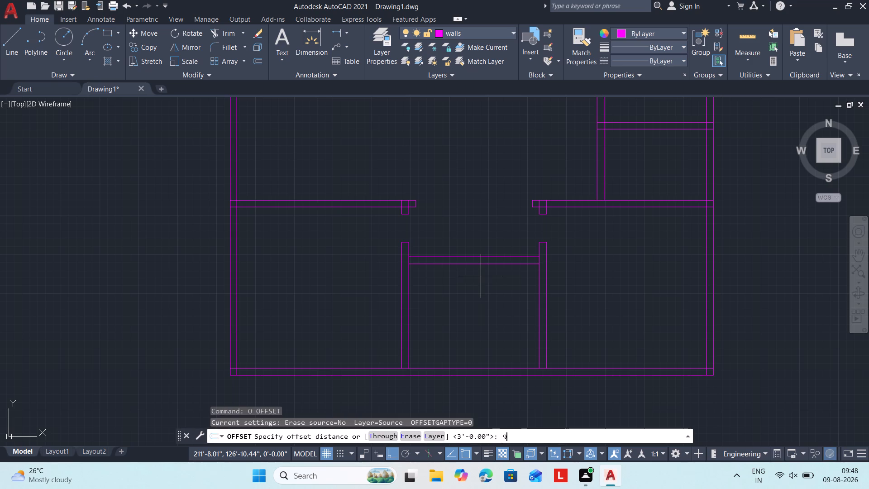
key(apostrophe)
key(BackSpace)
key(shift+quotedbl)
key(Return)
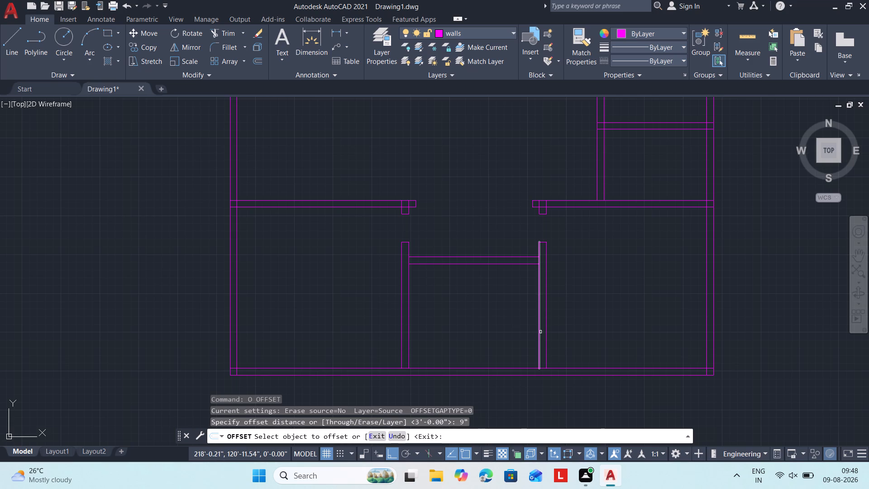
drag(540, 332, 527, 332)
click(491, 333)
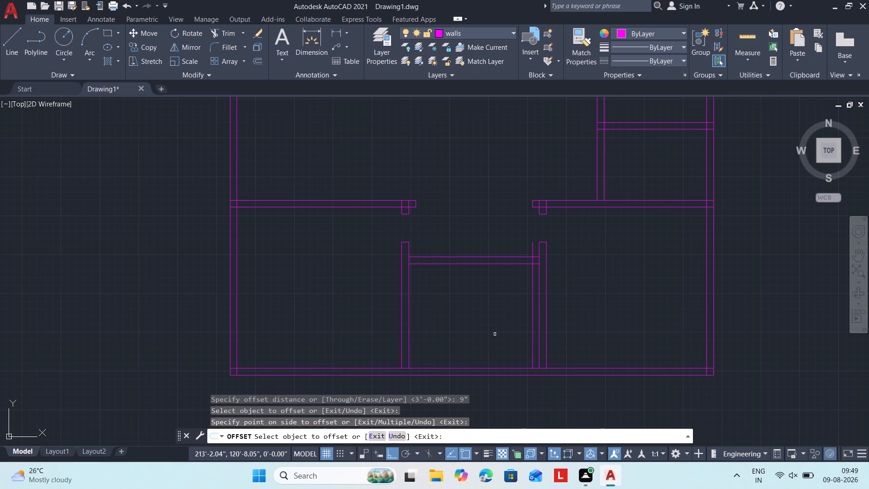
key(Escape)
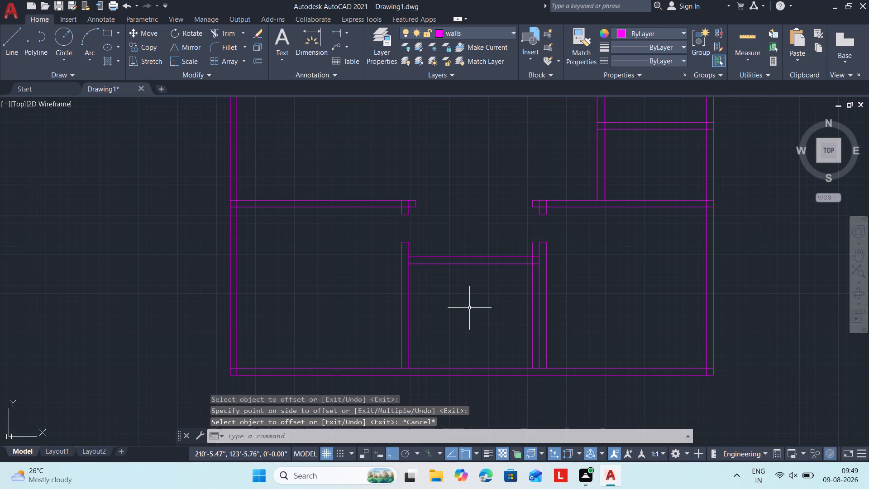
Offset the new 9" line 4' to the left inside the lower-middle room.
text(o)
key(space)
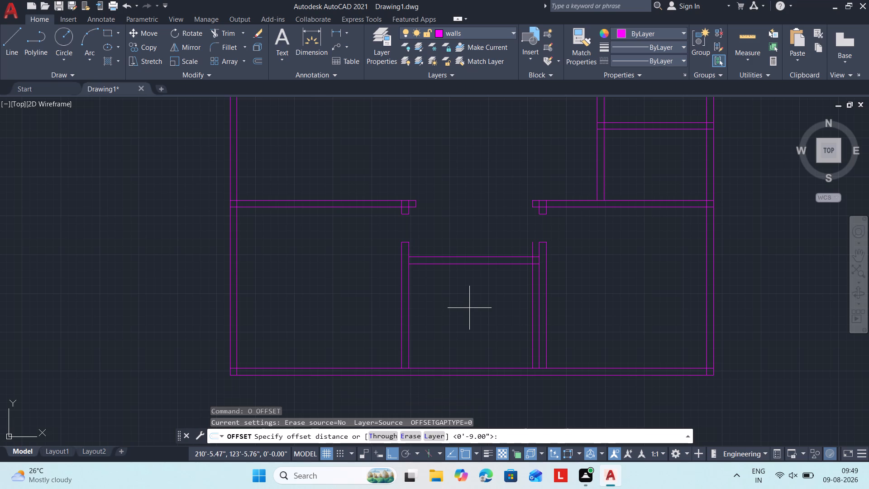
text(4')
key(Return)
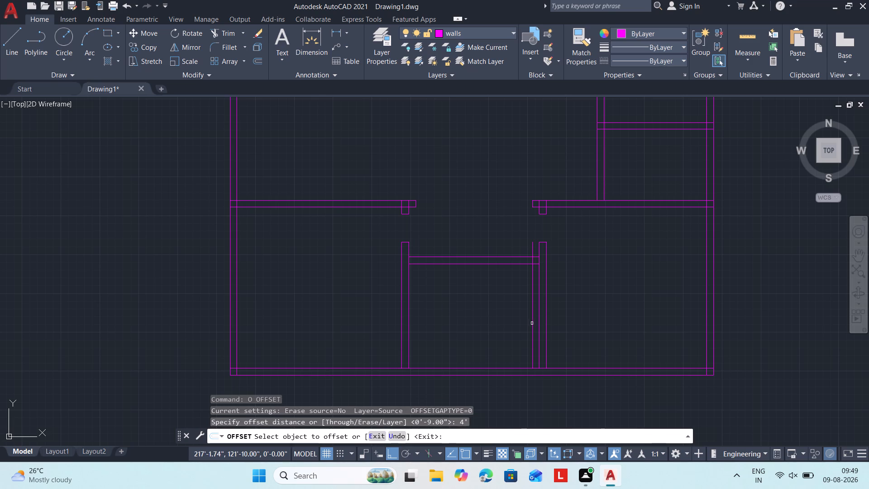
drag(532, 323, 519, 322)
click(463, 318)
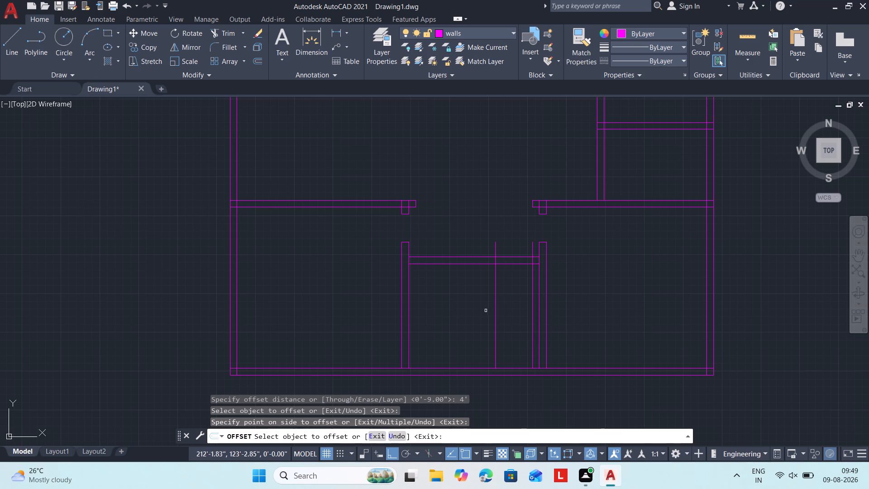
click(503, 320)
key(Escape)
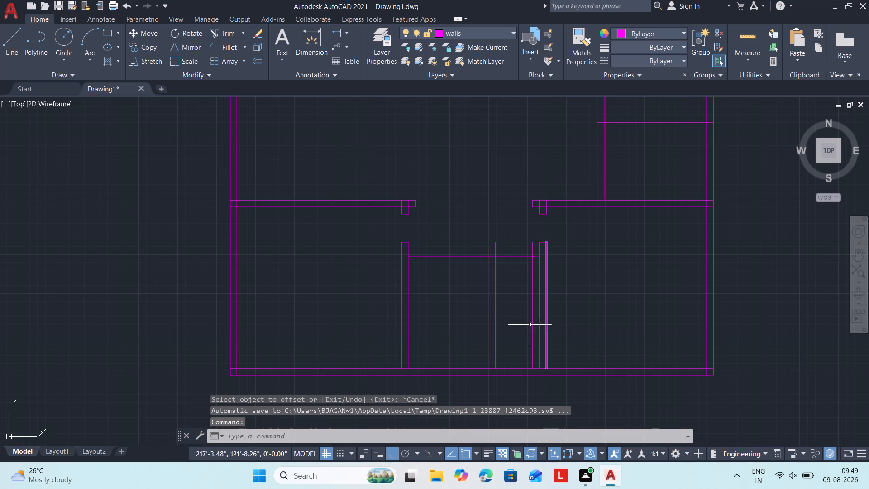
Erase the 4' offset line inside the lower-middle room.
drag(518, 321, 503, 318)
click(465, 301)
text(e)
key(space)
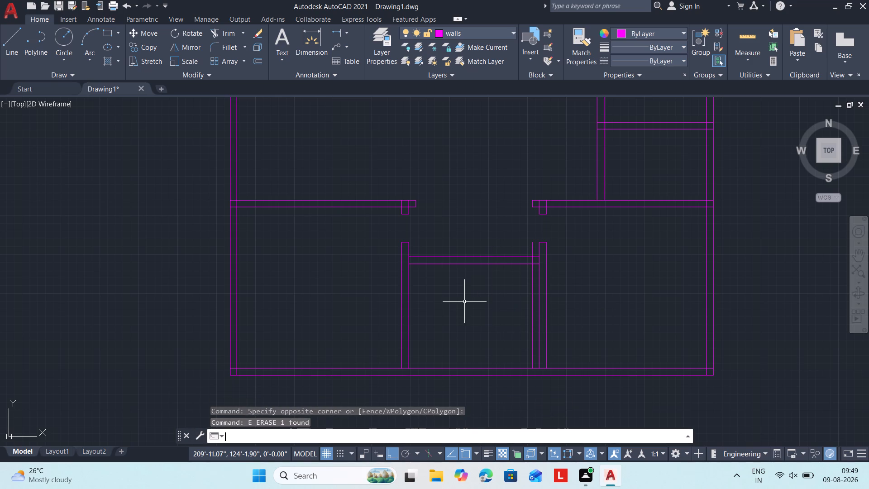
Offset the 9" line near the lower-middle room's right wall 6' to the left.
text(o)
key(space)
text(6')
key(Return)
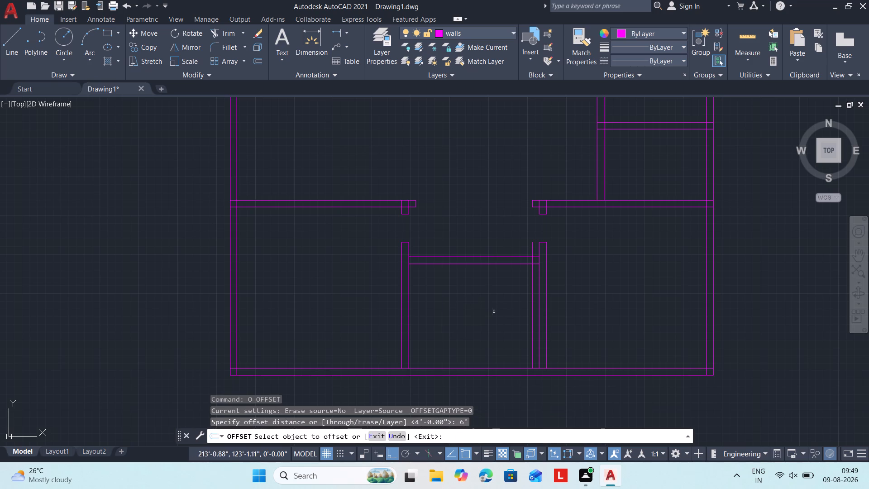
drag(532, 326, 525, 326)
click(427, 323)
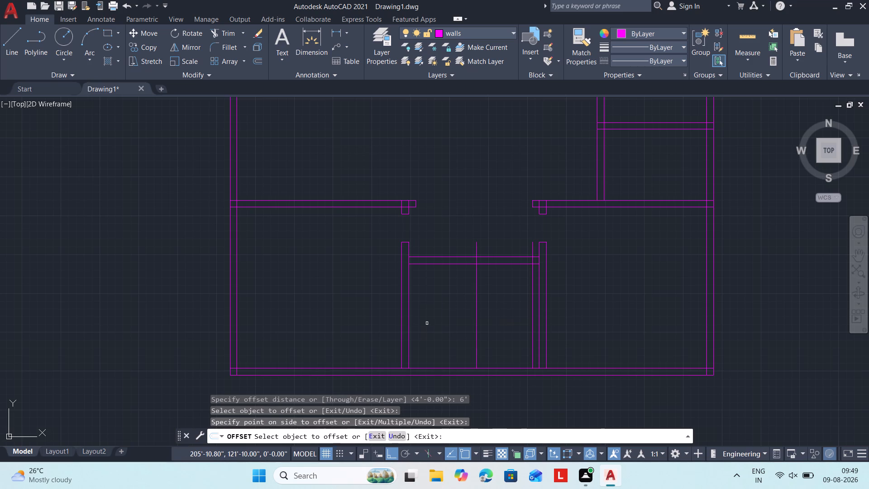
key(Escape)
Offset the new 6' line another 9" to the left inside the lower-middle room.
text(o)
key(space)
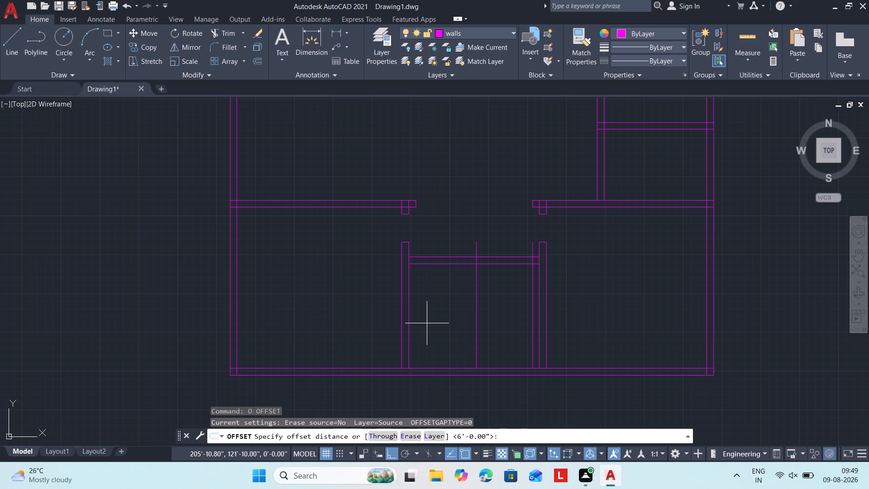
key(9)
key(shift+quotedbl)
key(Return)
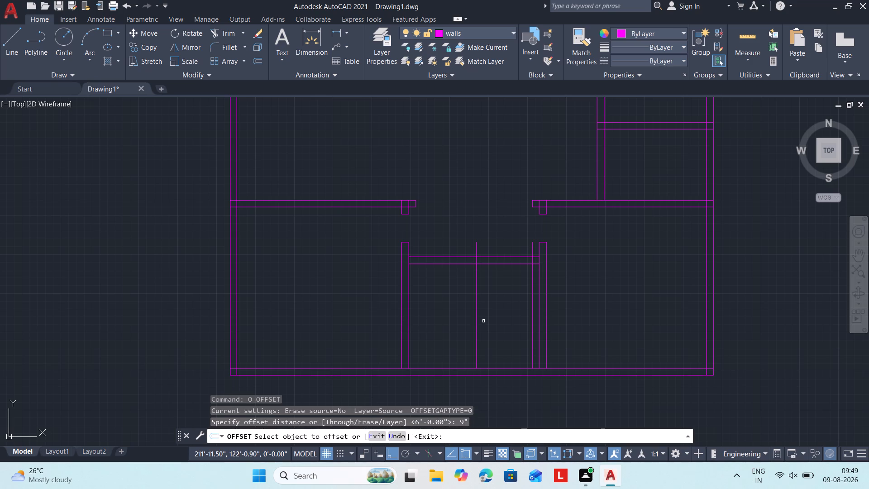
drag(476, 319, 468, 319)
click(445, 319)
key(Escape)
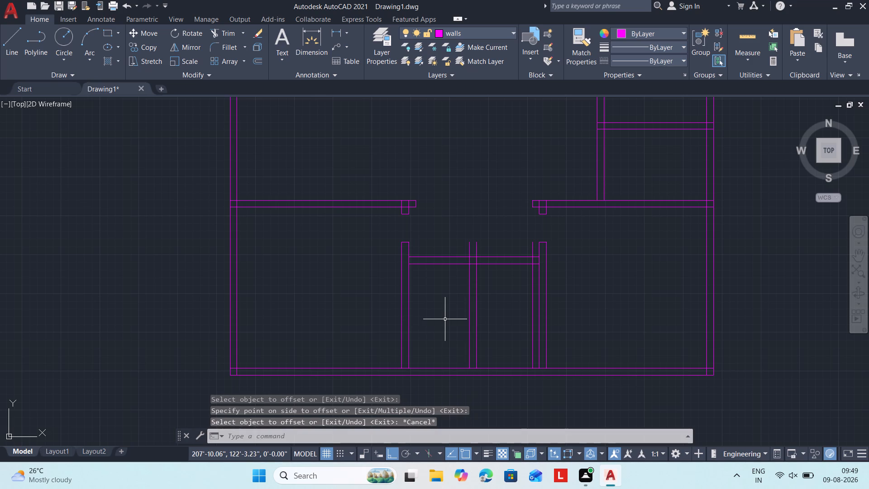
Trim the two left vertical offset lines above and below the lower-middle room's horizontal wall.
text(tr)
key(space)
key(space)
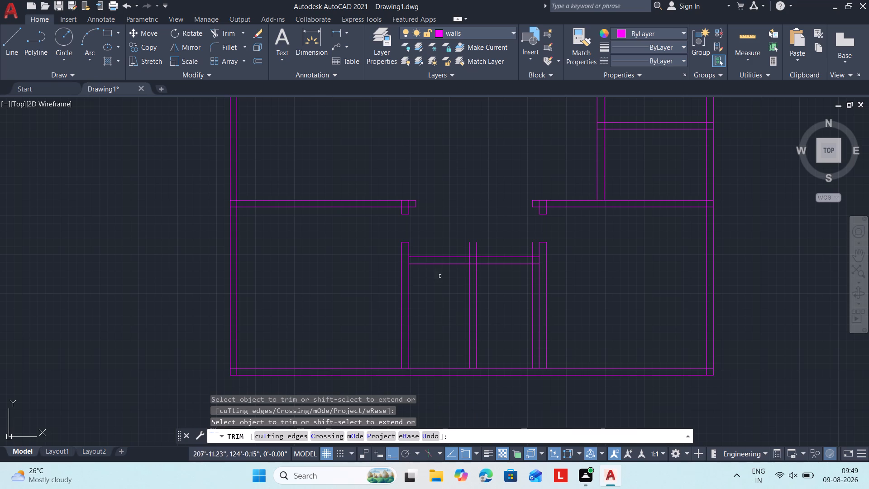
drag(456, 240, 469, 242)
drag(497, 253, 492, 251)
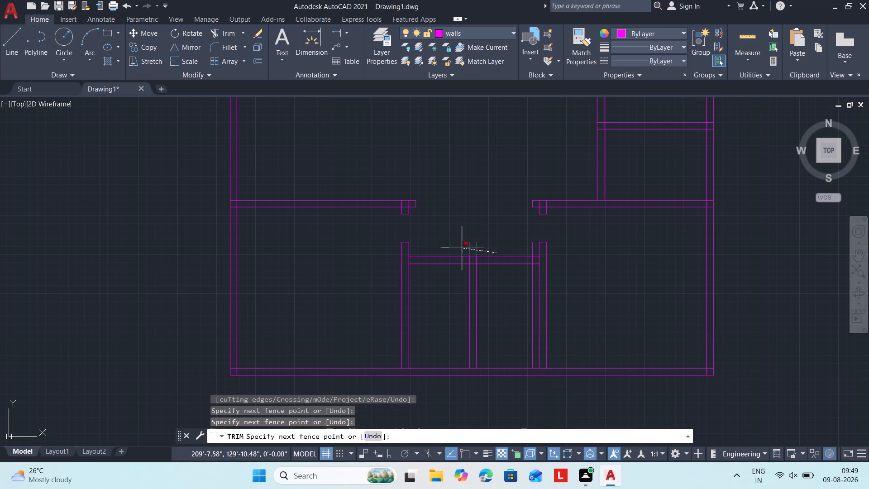
click(455, 251)
drag(493, 287, 483, 287)
click(449, 295)
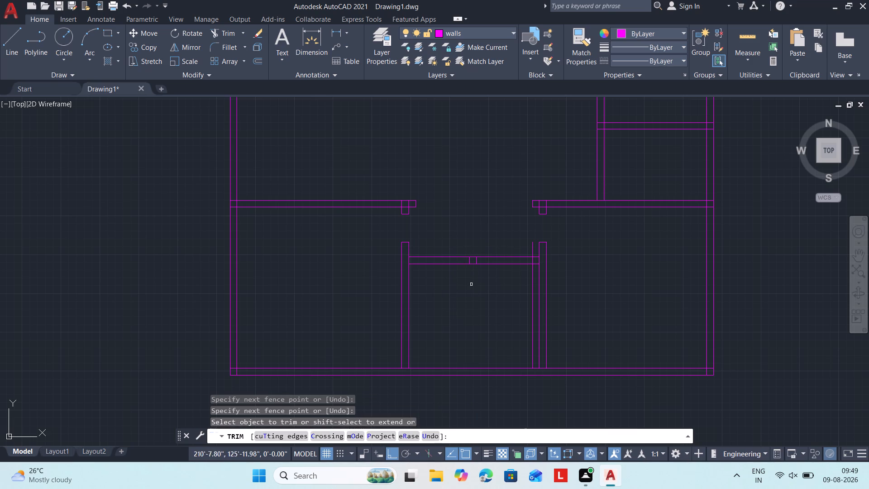
Cut the 6' opening in the lower-middle room's horizontal wall and trim the right vertical offset line above and below that wall.
click(475, 238)
drag(505, 287, 505, 282)
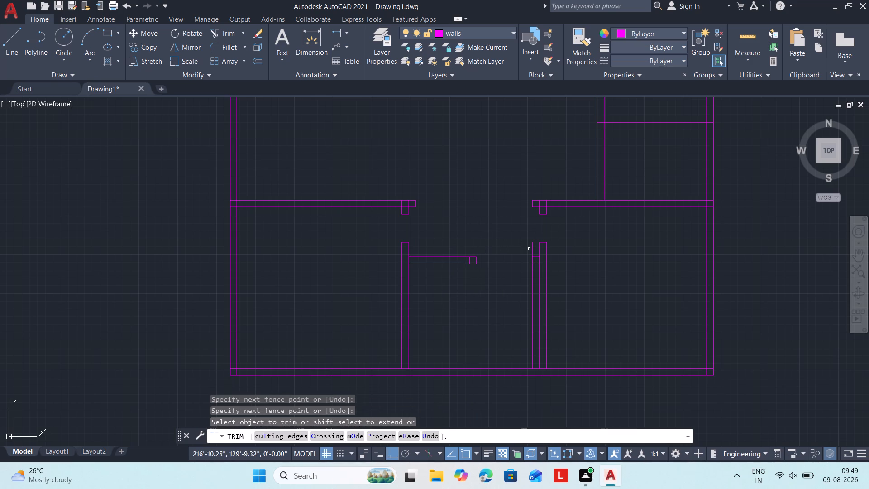
click(533, 250)
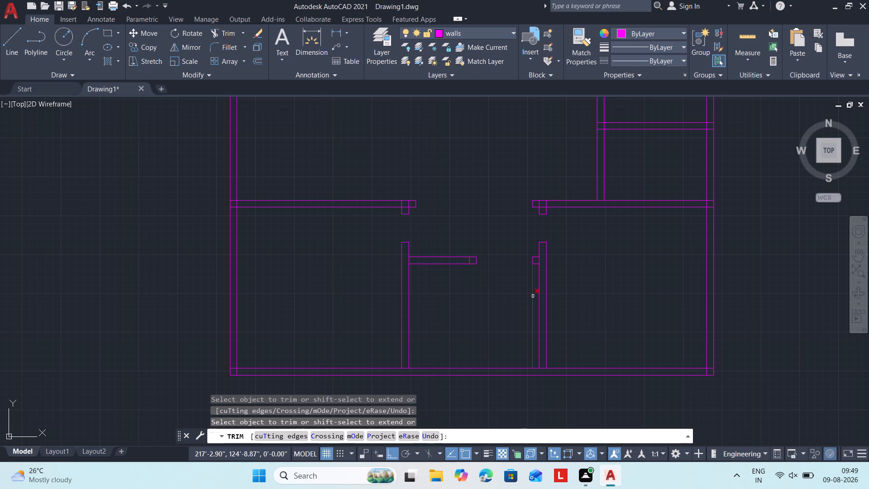
click(533, 296)
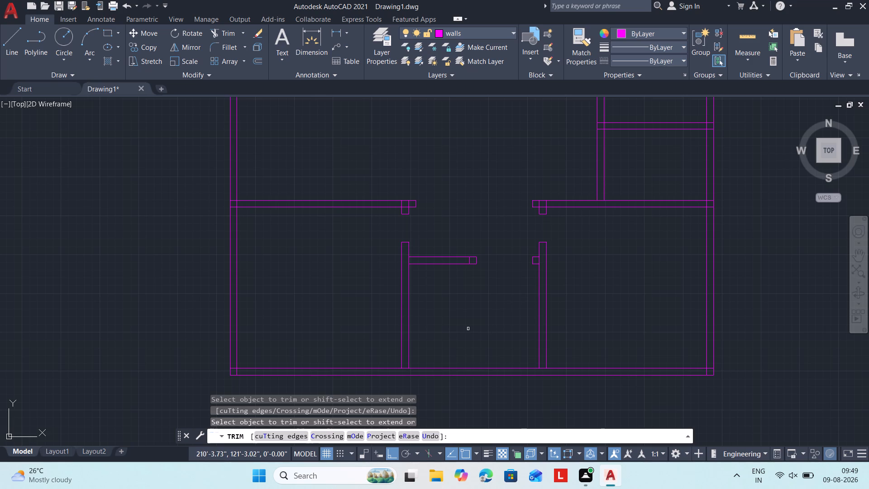
key(Escape)
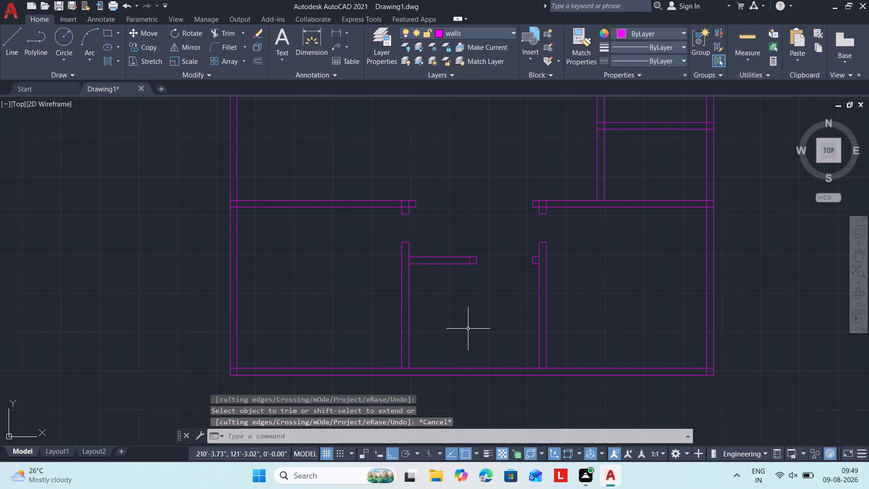
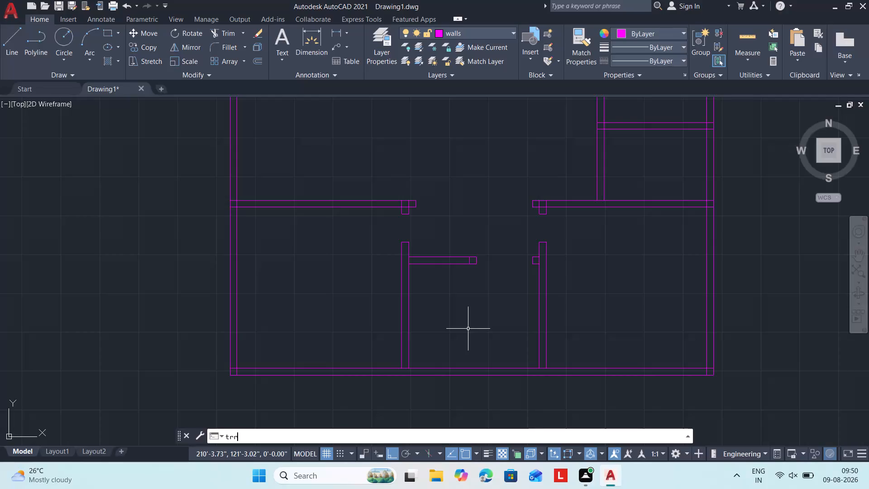
Trim the stub of the left horizontal wall that projects past the lower-middle room's left partition.
key(BackSpace)
key(space)
key(space)
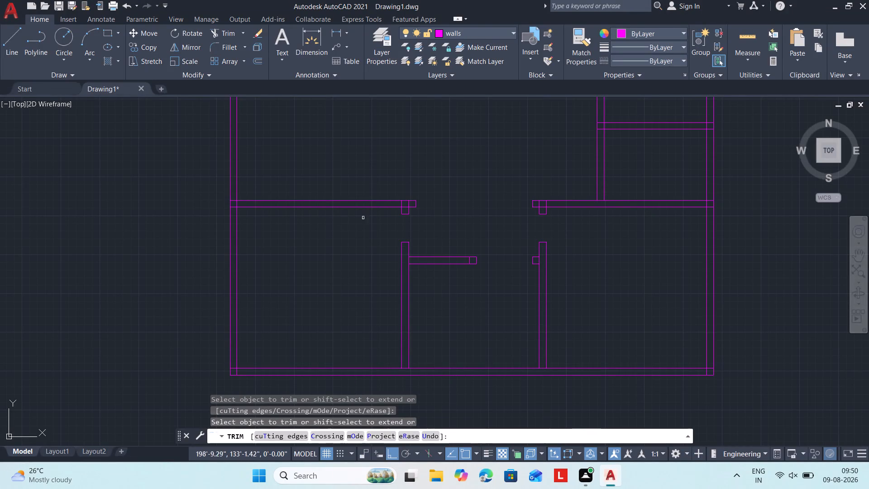
click(413, 193)
click(415, 214)
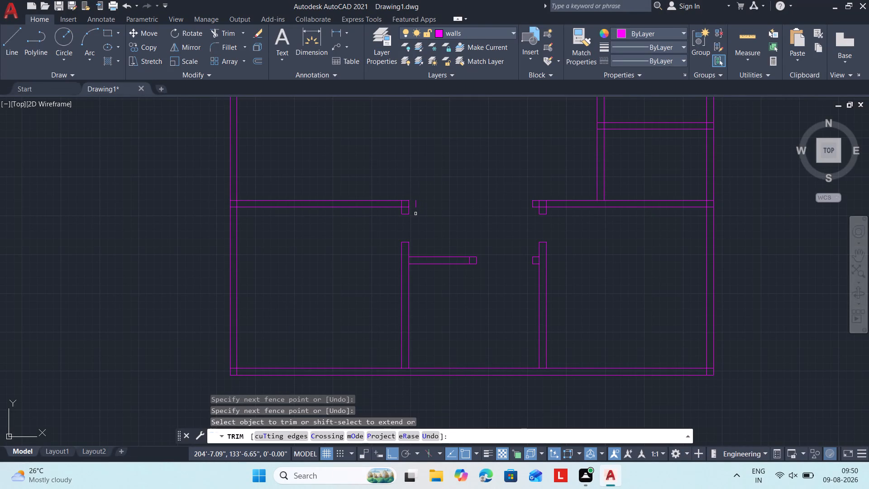
click(418, 206)
click(414, 199)
key(Escape)
key(Escape)
key(Escape)
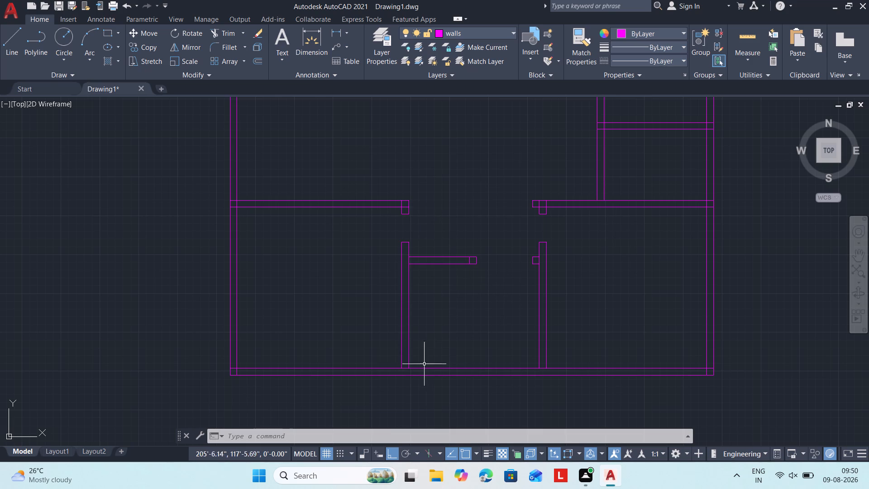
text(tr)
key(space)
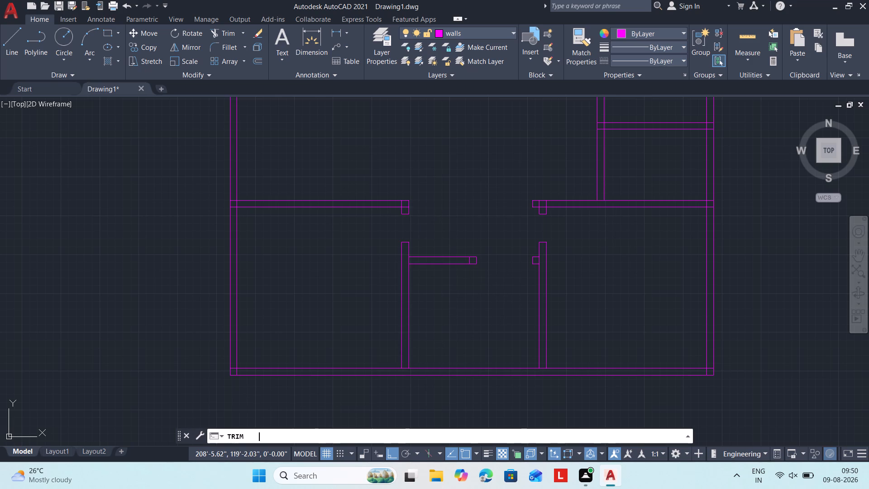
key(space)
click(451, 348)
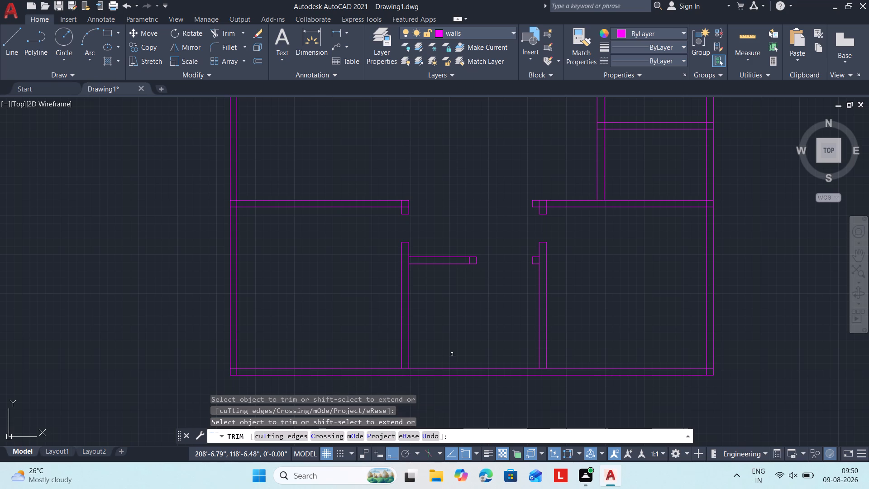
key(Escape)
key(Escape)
Extend the lines of both lower-middle room partitions down to the outer line of the bottom wall.
text(ex)
key(space)
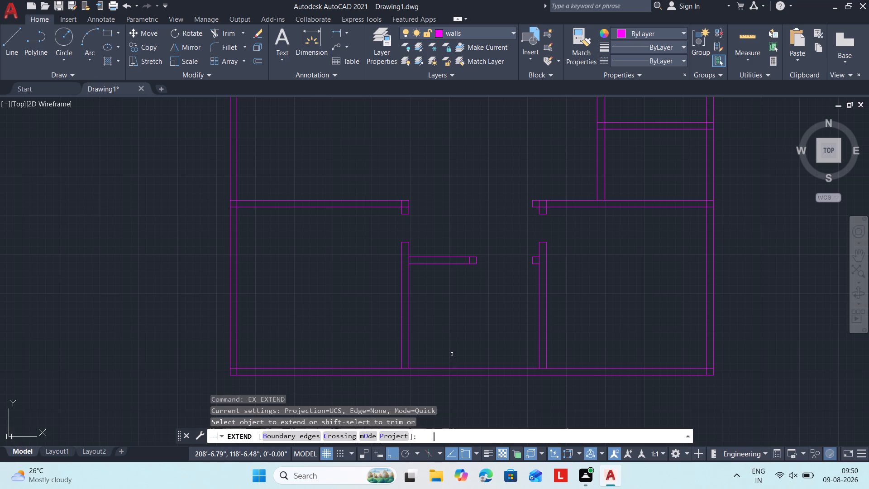
drag(383, 350, 397, 347)
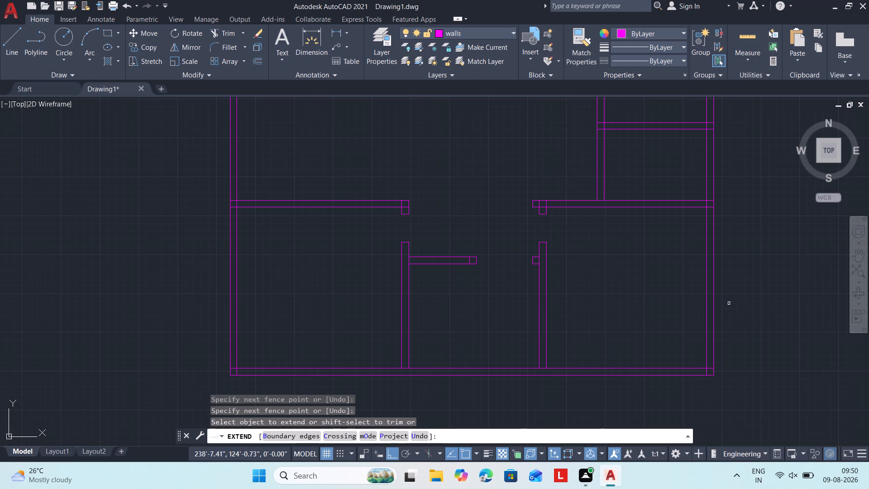
click(540, 347)
drag(389, 359, 408, 356)
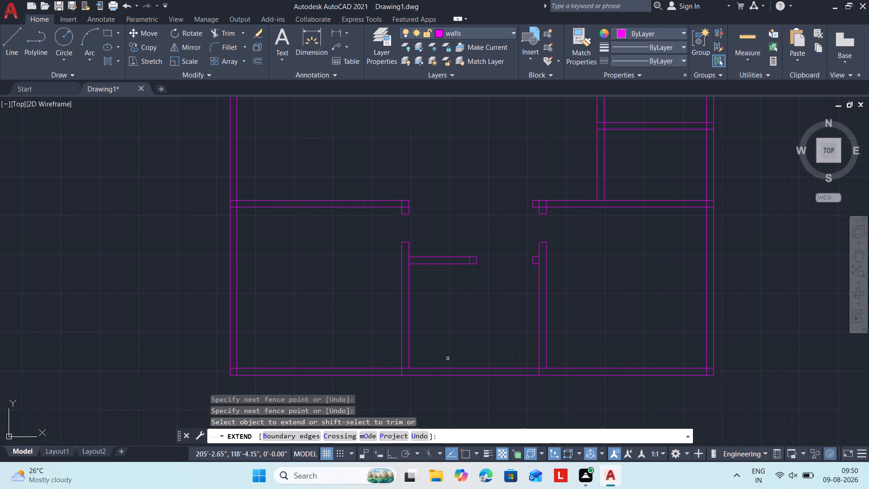
drag(616, 335, 583, 335)
click(379, 345)
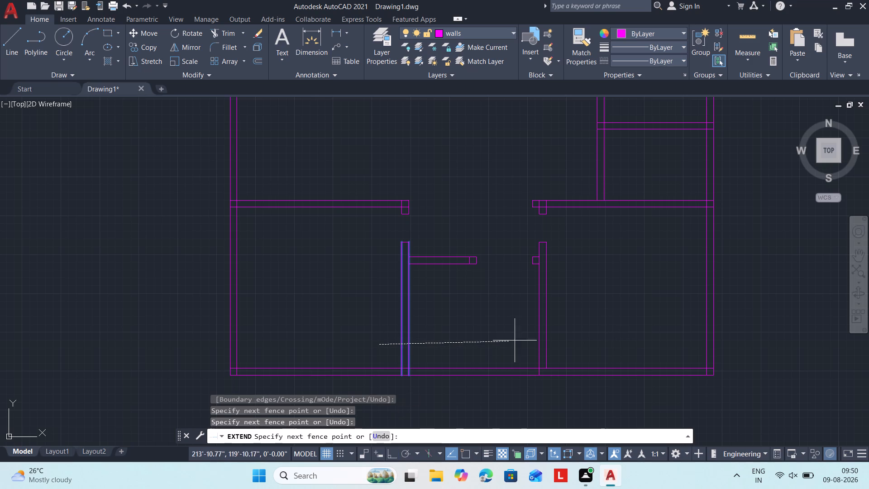
click(629, 336)
key(Escape)
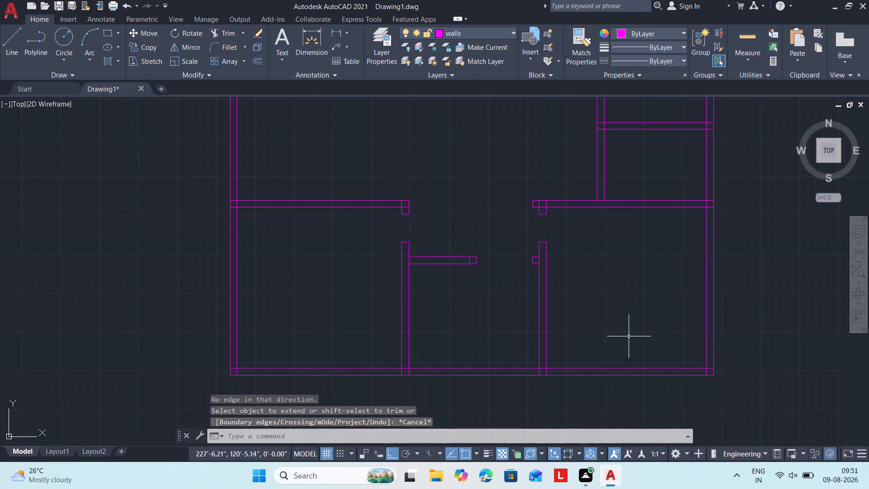
Trim both bottom wall lines between the two partitions to open the front of the lower-middle room.
text(tr)
key(space)
key(space)
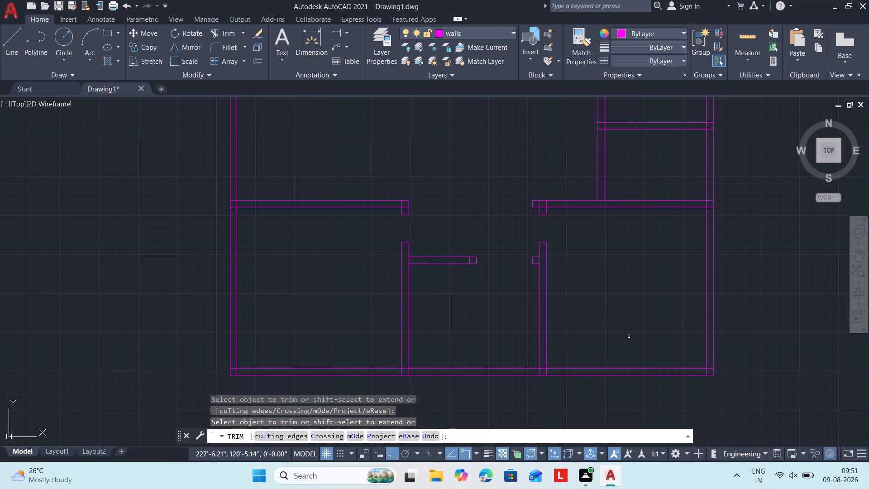
click(472, 357)
click(496, 412)
key(Escape)
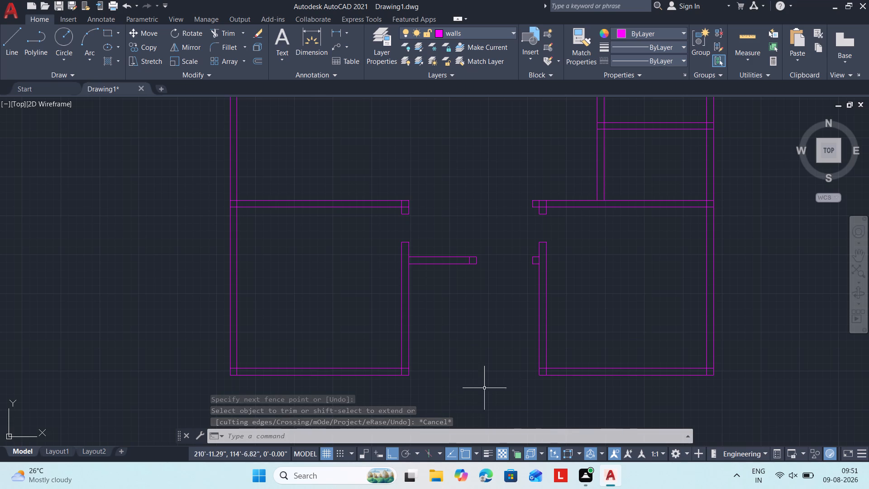
key(Escape)
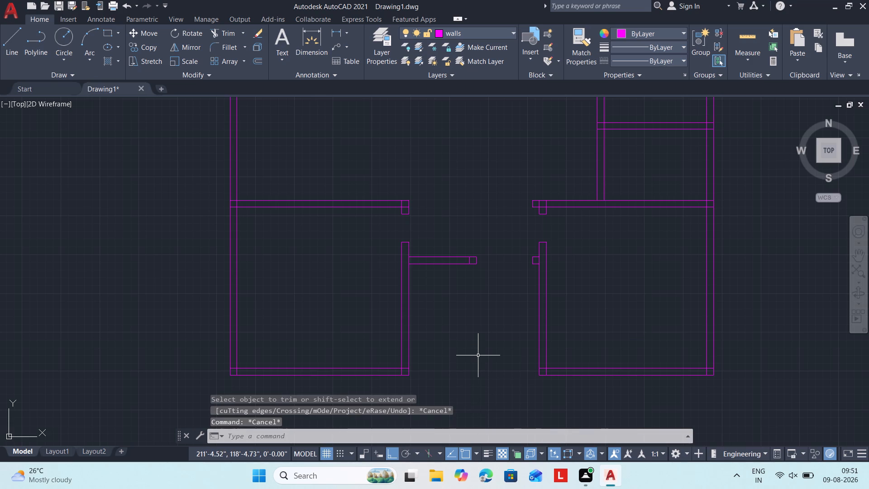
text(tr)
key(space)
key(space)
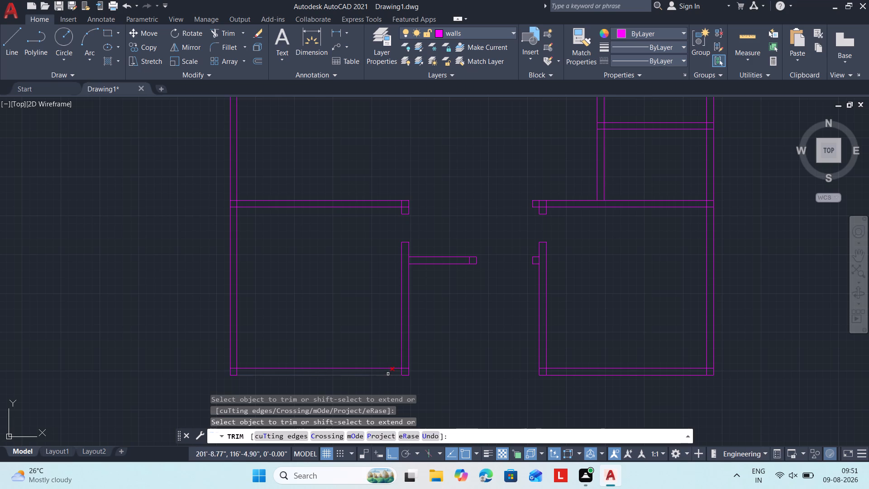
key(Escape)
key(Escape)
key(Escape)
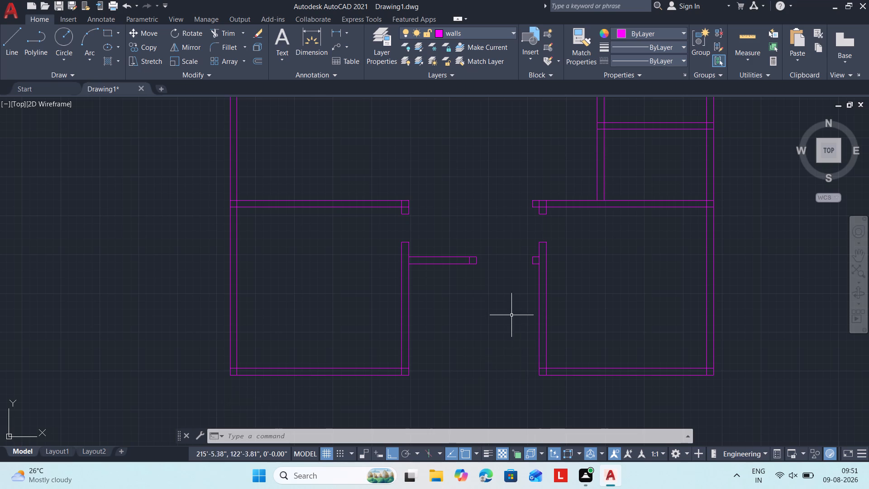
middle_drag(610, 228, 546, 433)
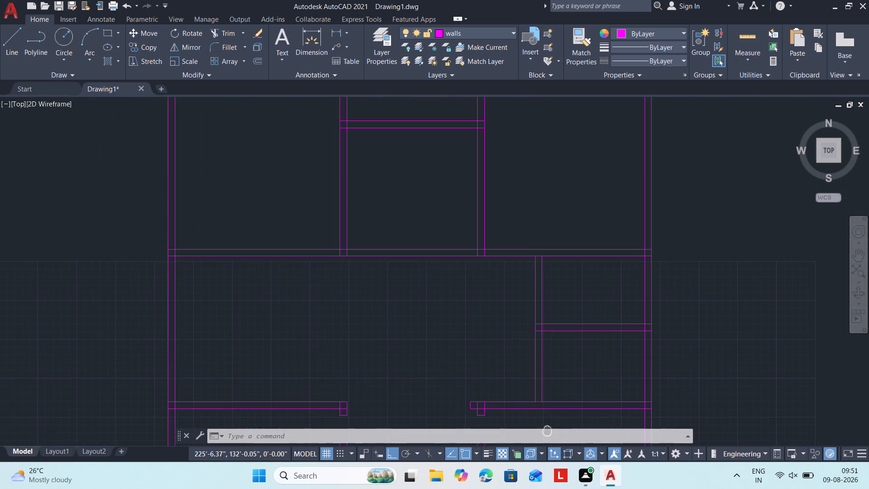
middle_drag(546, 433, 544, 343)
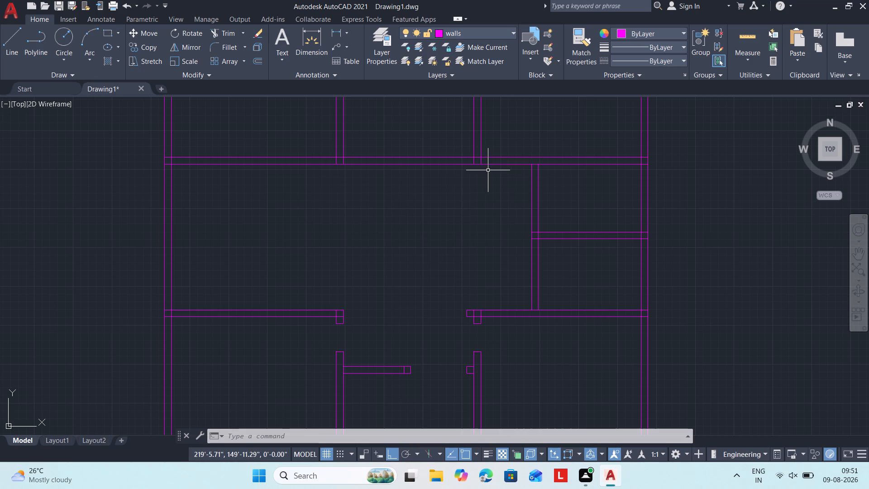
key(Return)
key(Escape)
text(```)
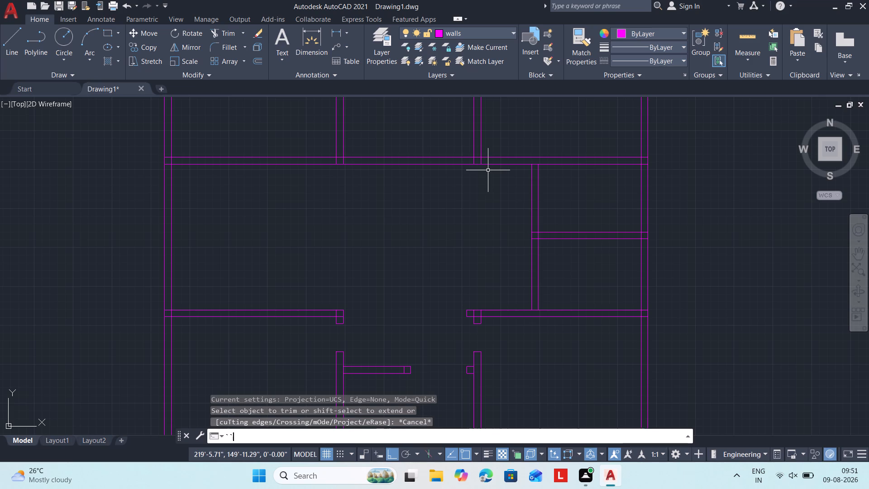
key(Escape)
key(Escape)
Offset the right line of the upper-middle room's right partition 9" to the right.
text(o)
key(space)
text(9")
key(Return)
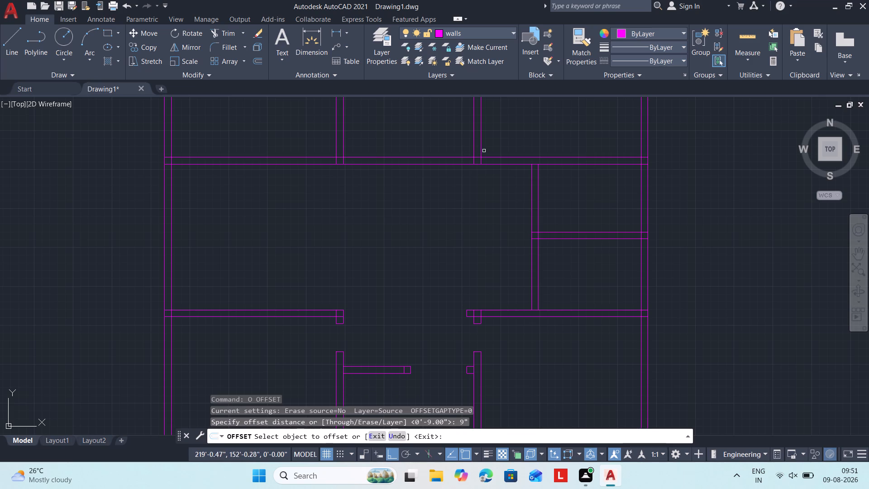
click(481, 149)
click(510, 145)
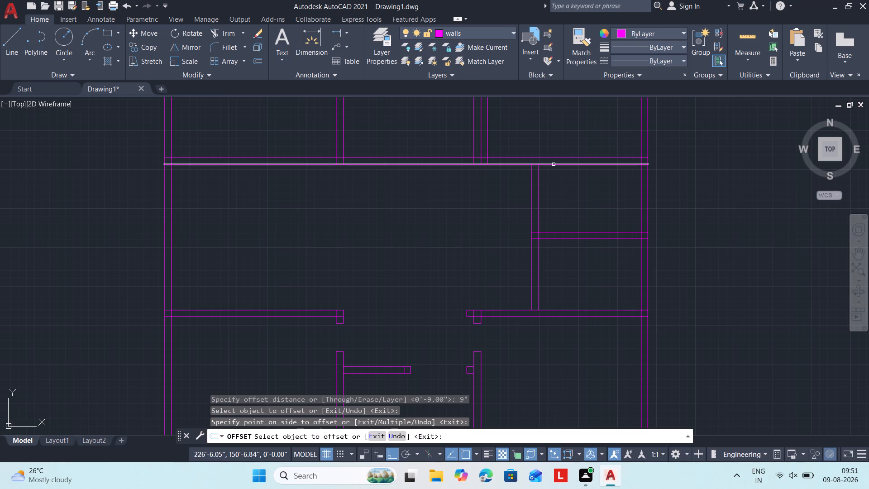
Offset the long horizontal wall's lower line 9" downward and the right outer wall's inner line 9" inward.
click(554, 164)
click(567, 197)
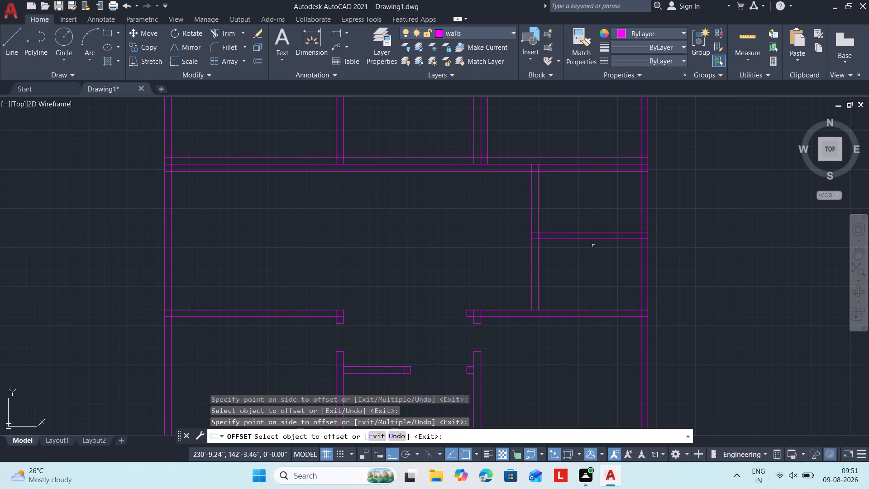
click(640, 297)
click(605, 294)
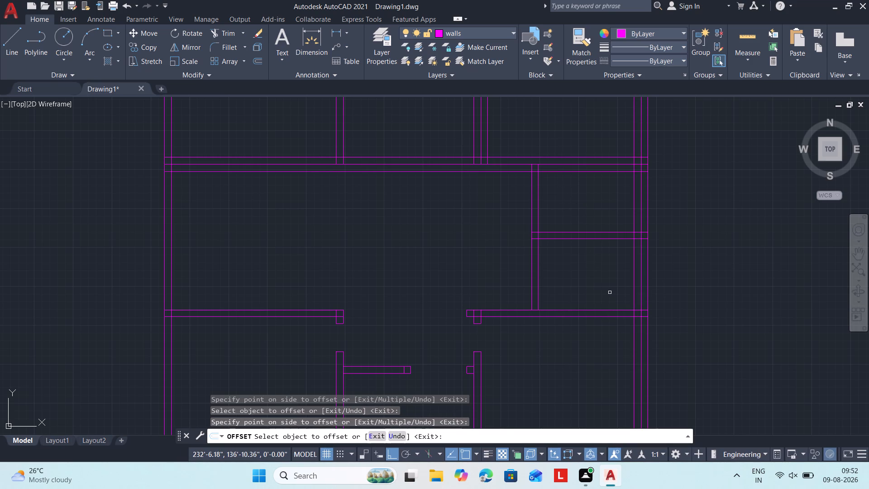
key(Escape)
Offset the new 9" line beside the upper-middle room's right partition 3' to the right.
text(o 3')
key(Return)
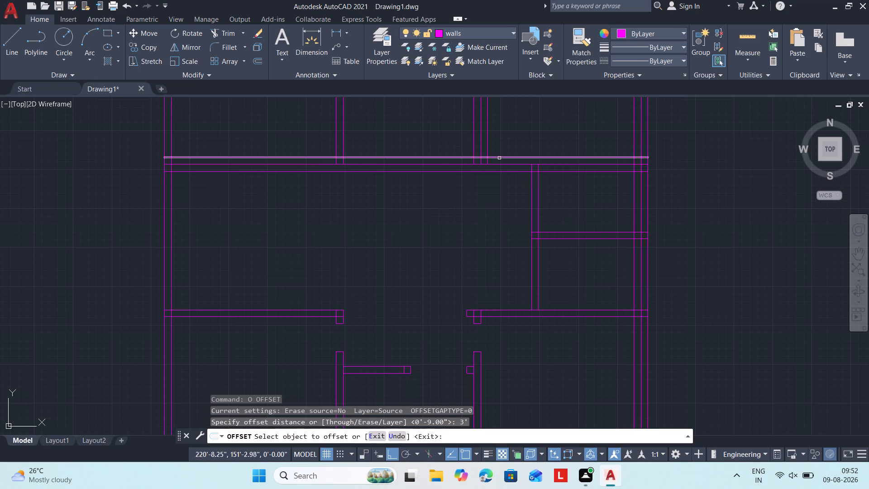
click(488, 146)
click(511, 136)
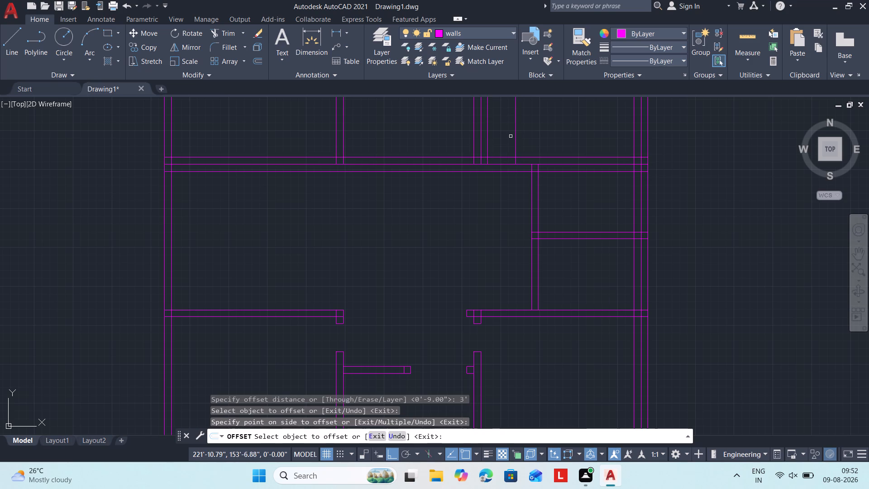
key(Escape)
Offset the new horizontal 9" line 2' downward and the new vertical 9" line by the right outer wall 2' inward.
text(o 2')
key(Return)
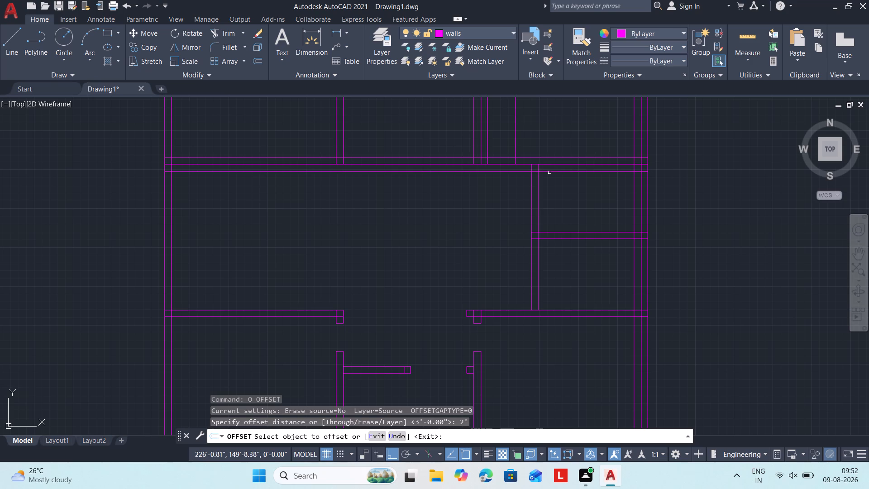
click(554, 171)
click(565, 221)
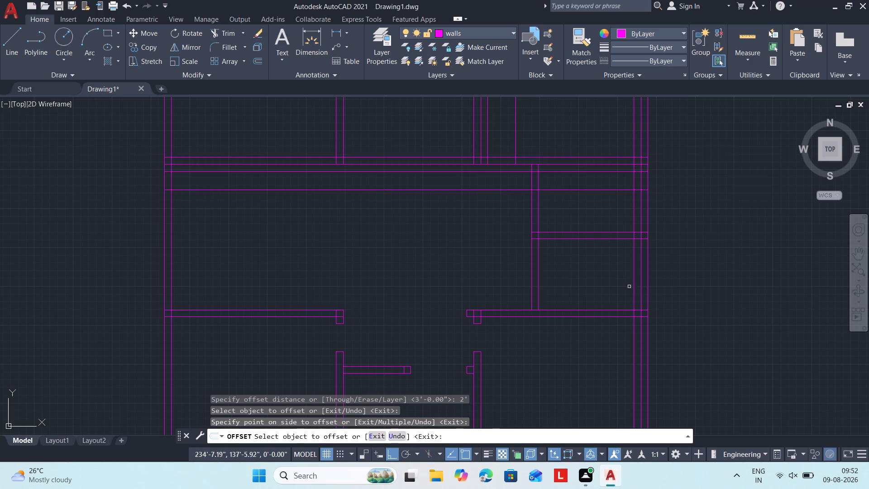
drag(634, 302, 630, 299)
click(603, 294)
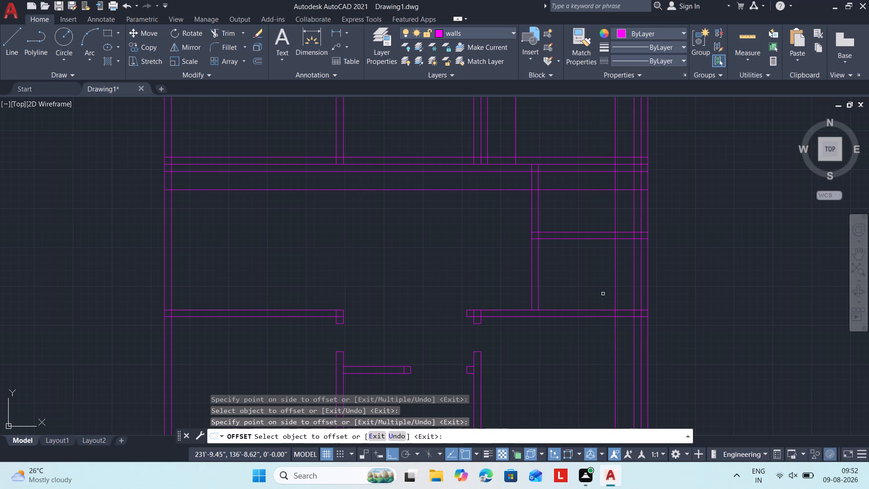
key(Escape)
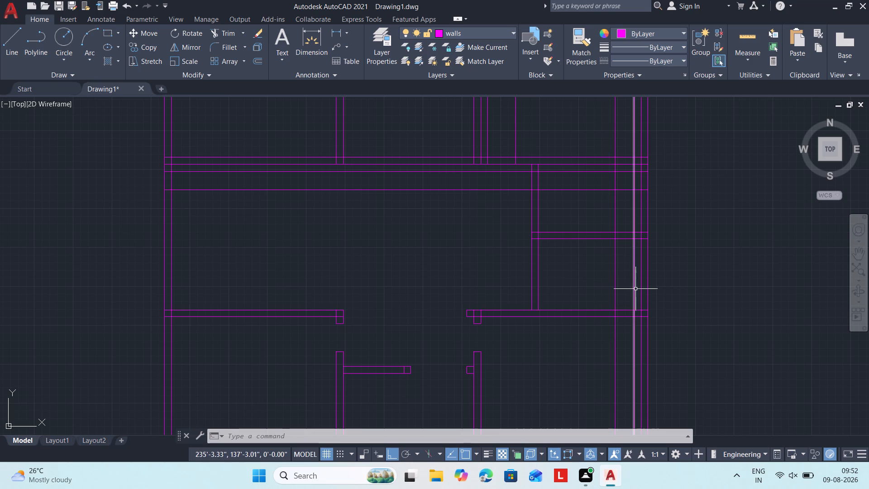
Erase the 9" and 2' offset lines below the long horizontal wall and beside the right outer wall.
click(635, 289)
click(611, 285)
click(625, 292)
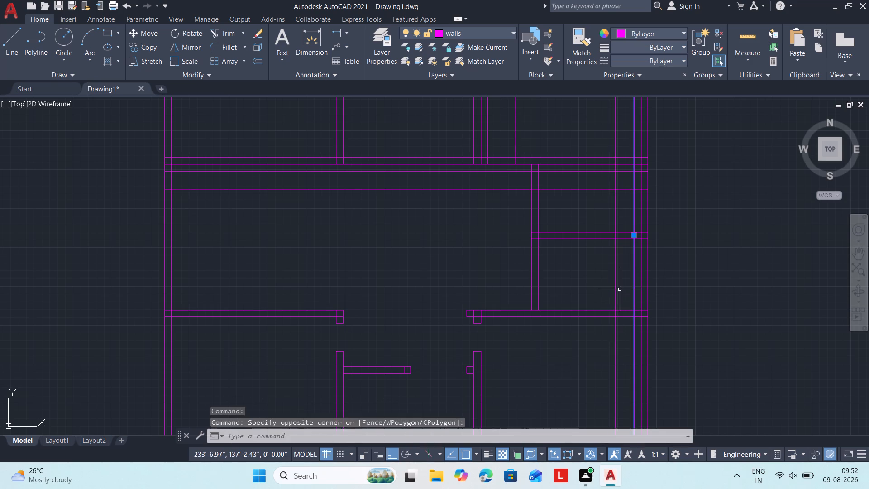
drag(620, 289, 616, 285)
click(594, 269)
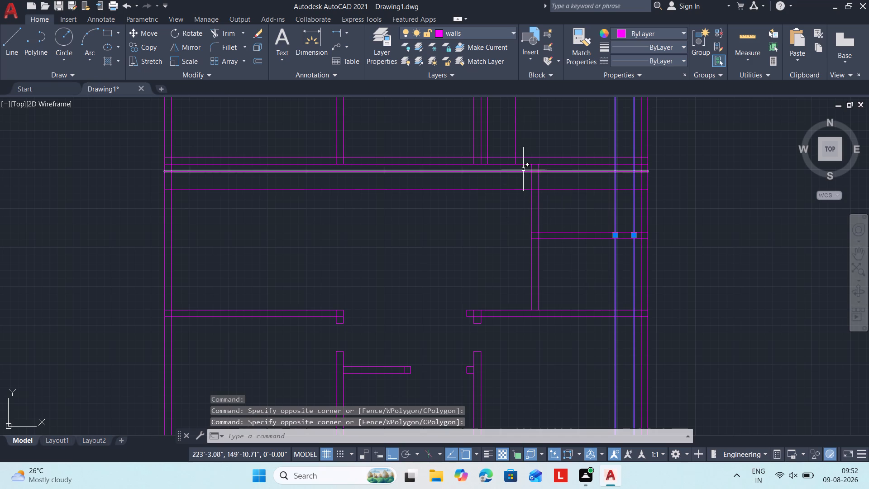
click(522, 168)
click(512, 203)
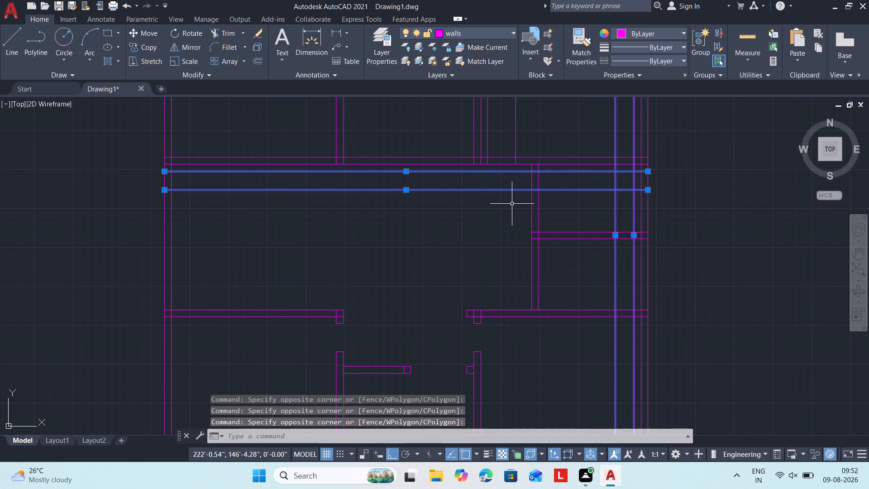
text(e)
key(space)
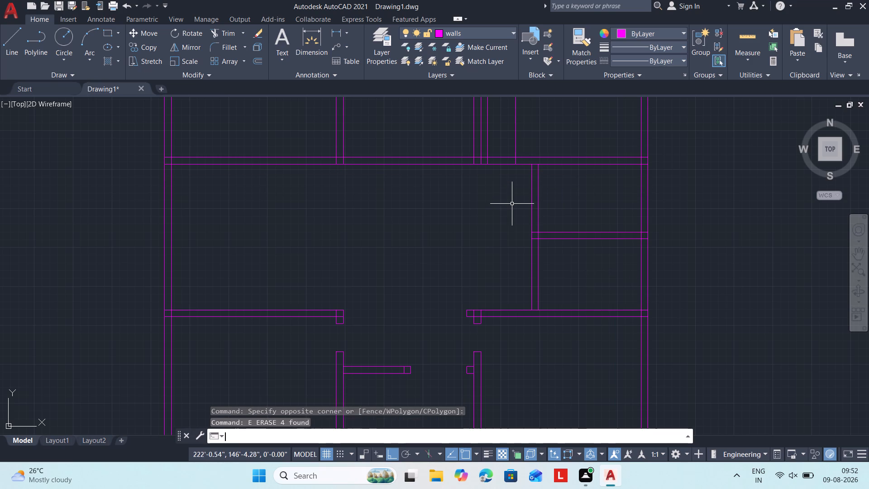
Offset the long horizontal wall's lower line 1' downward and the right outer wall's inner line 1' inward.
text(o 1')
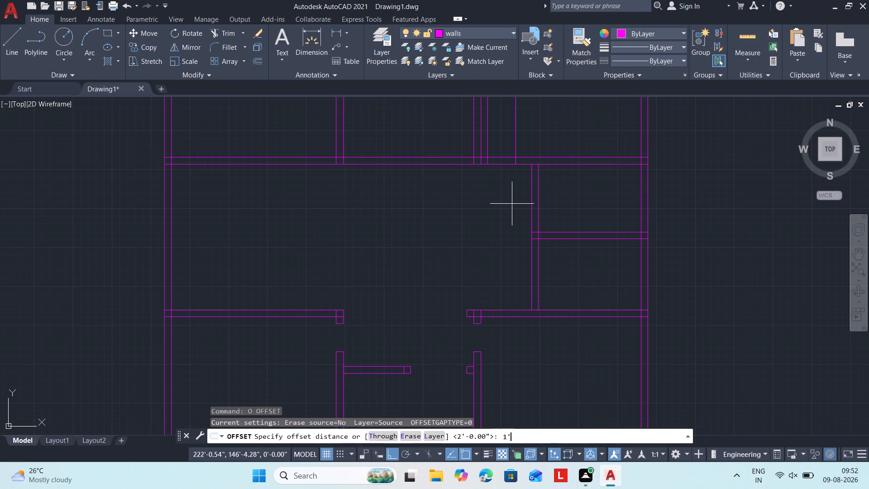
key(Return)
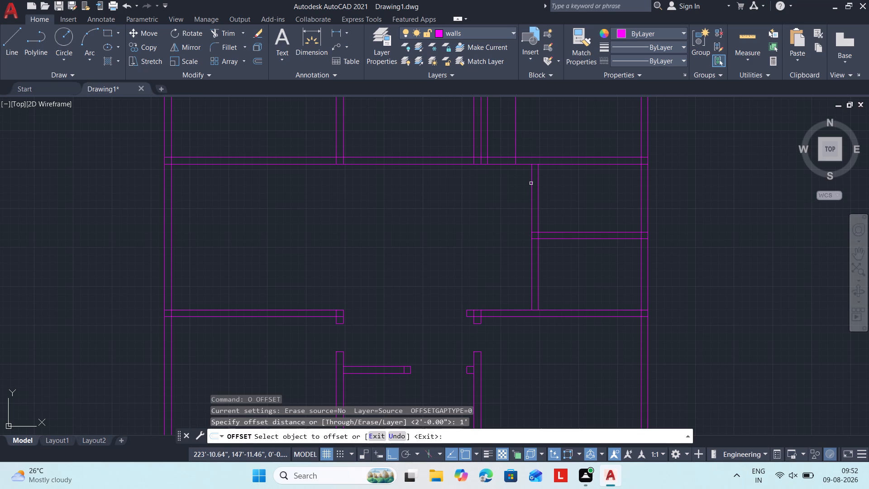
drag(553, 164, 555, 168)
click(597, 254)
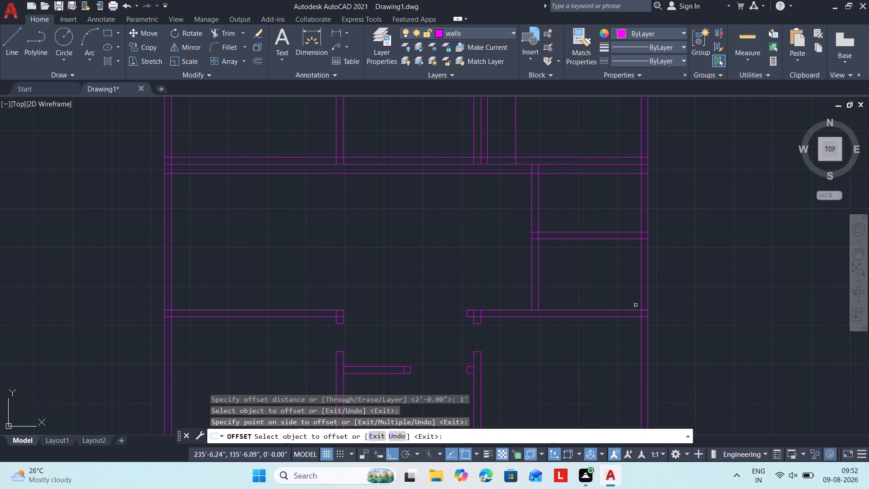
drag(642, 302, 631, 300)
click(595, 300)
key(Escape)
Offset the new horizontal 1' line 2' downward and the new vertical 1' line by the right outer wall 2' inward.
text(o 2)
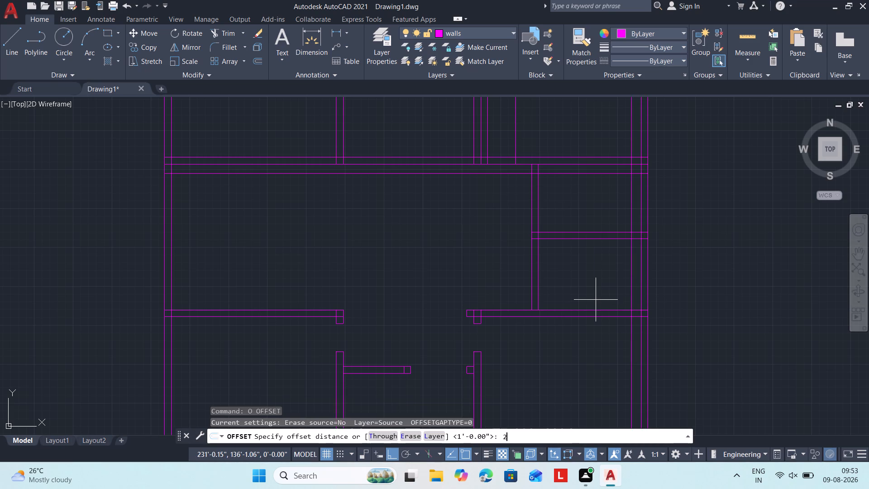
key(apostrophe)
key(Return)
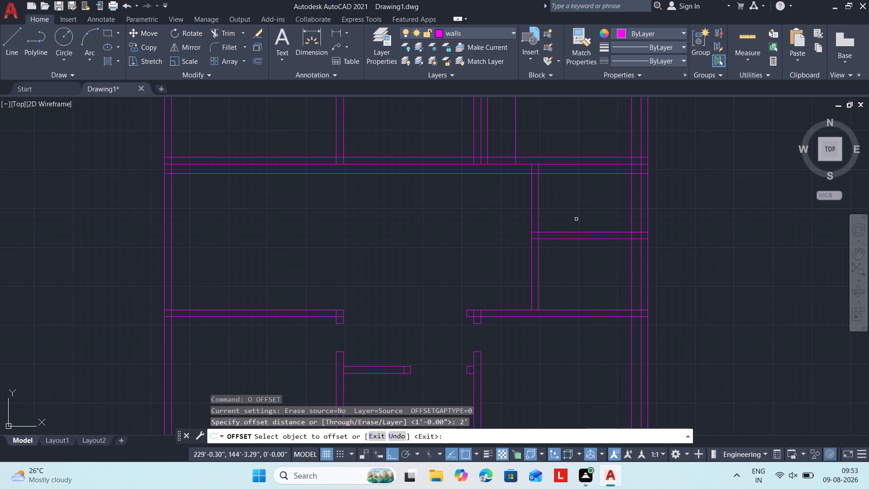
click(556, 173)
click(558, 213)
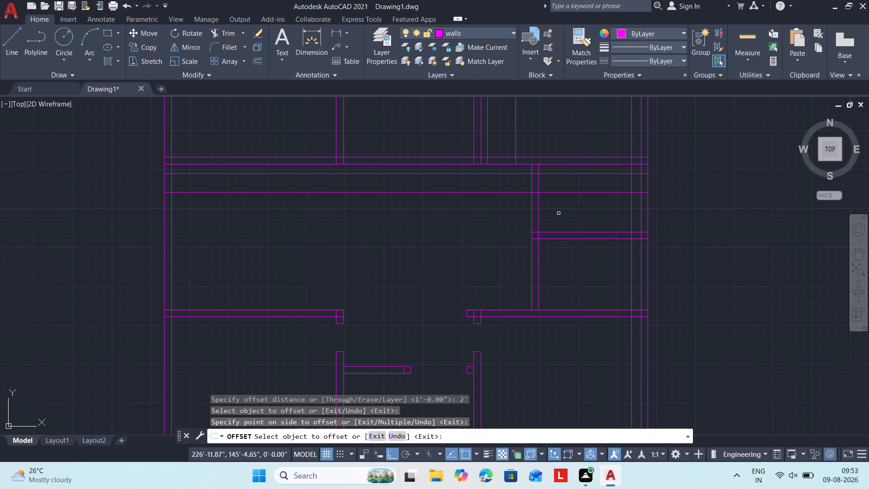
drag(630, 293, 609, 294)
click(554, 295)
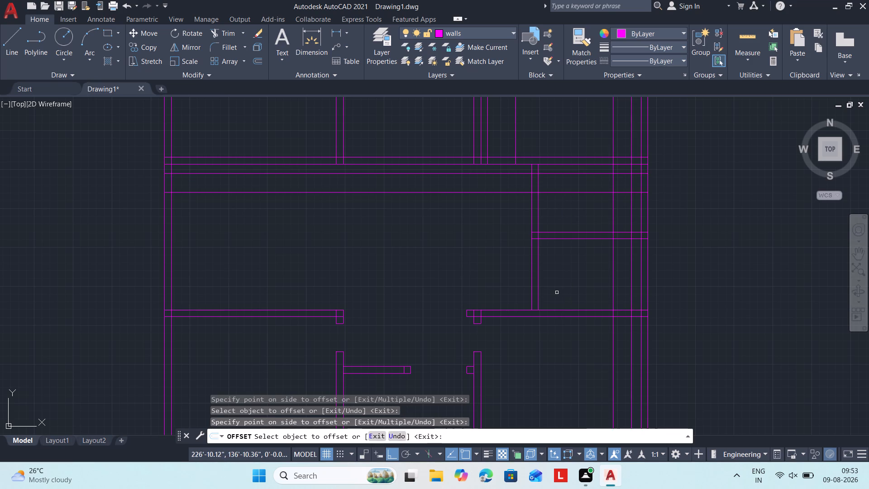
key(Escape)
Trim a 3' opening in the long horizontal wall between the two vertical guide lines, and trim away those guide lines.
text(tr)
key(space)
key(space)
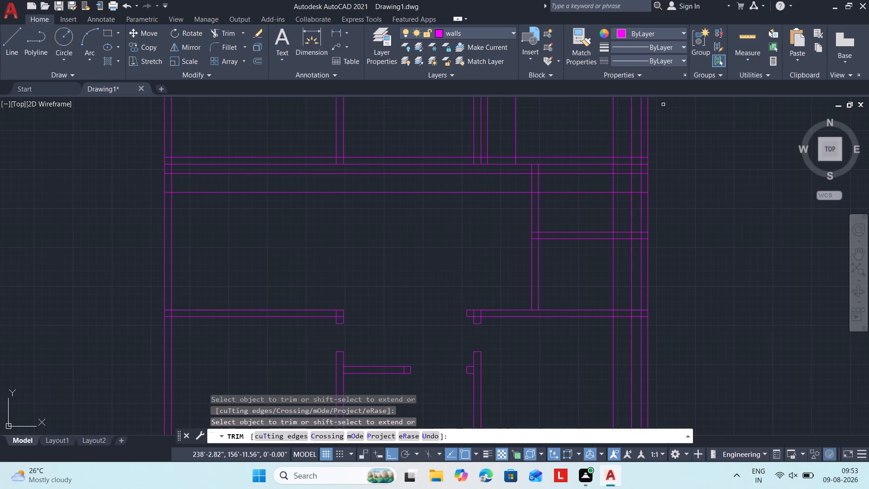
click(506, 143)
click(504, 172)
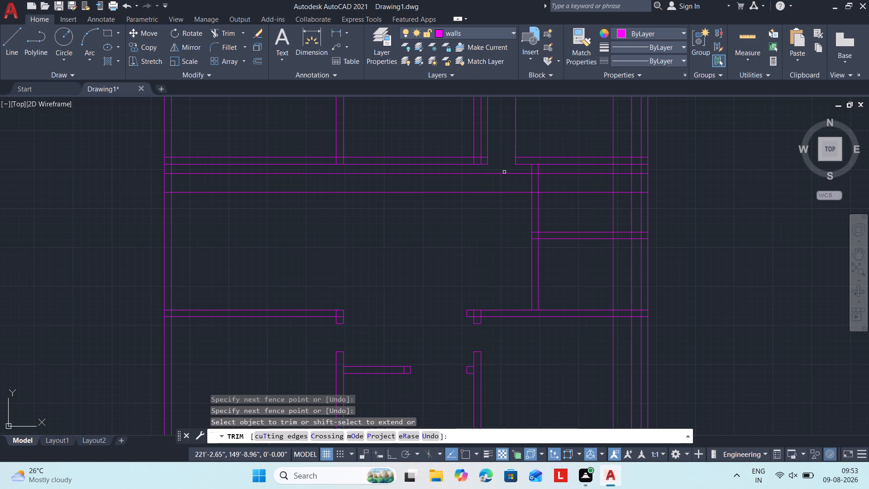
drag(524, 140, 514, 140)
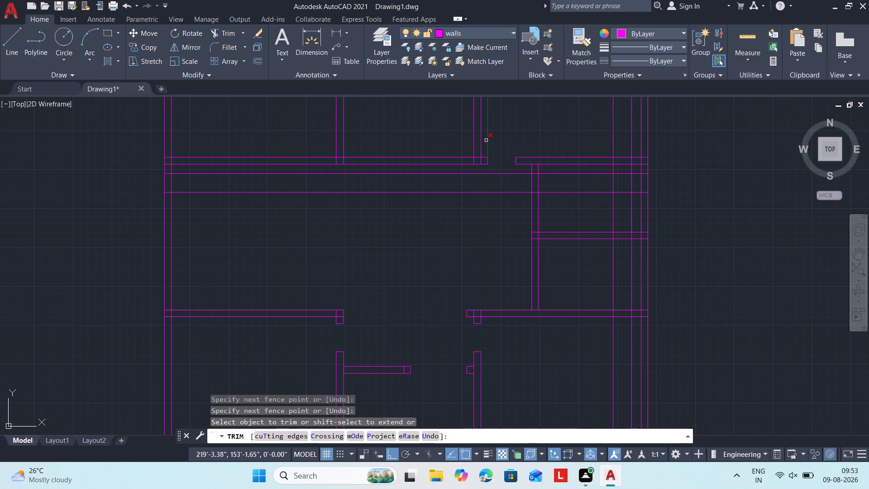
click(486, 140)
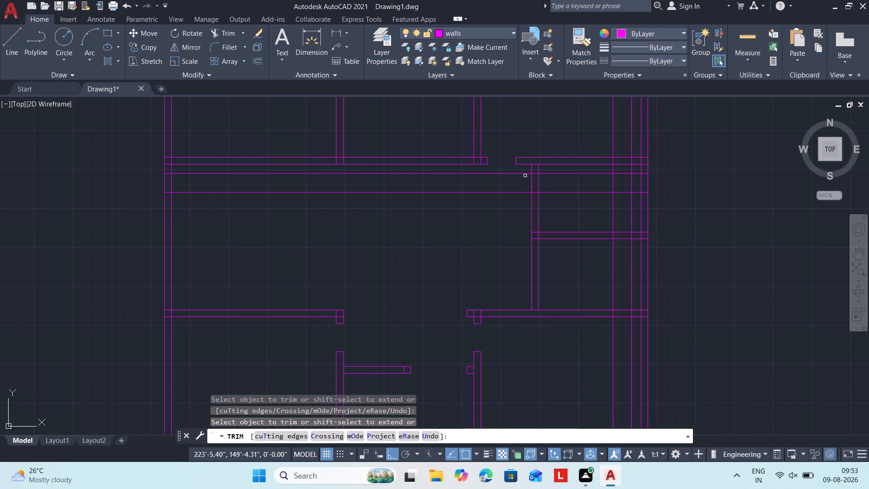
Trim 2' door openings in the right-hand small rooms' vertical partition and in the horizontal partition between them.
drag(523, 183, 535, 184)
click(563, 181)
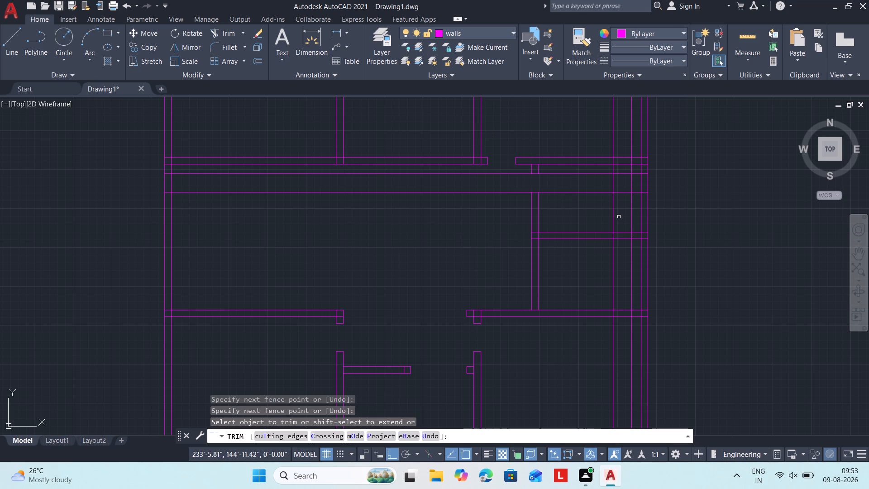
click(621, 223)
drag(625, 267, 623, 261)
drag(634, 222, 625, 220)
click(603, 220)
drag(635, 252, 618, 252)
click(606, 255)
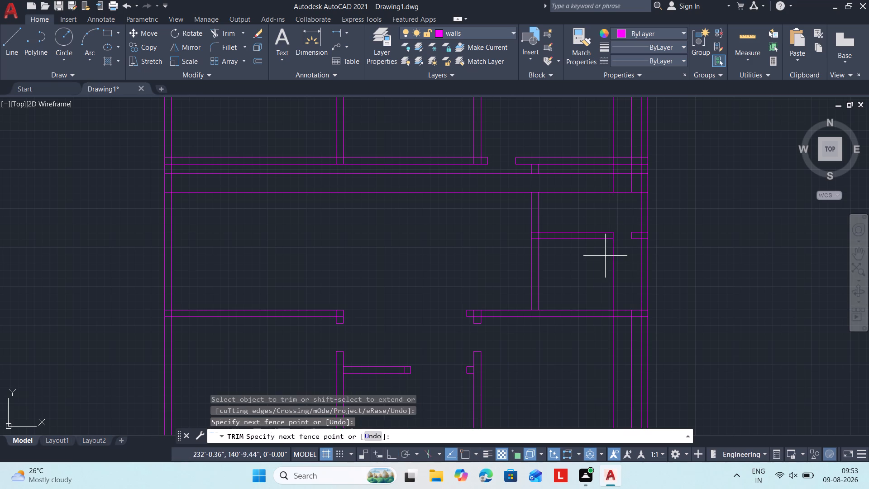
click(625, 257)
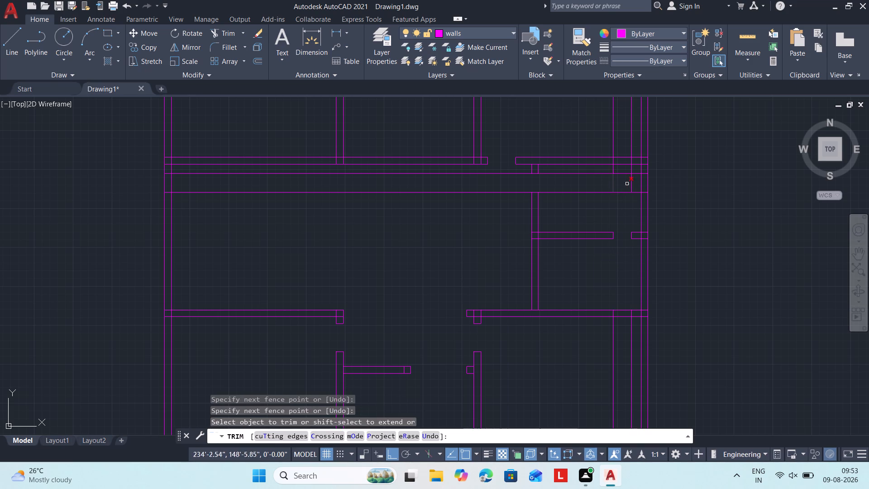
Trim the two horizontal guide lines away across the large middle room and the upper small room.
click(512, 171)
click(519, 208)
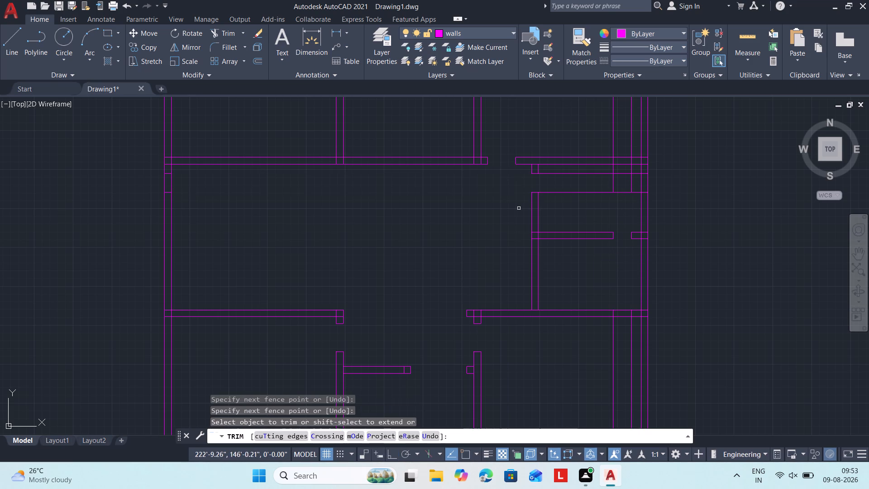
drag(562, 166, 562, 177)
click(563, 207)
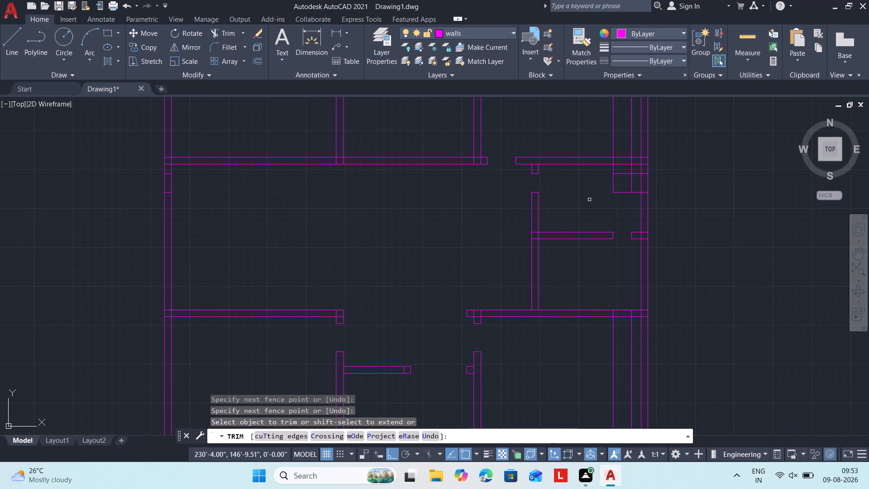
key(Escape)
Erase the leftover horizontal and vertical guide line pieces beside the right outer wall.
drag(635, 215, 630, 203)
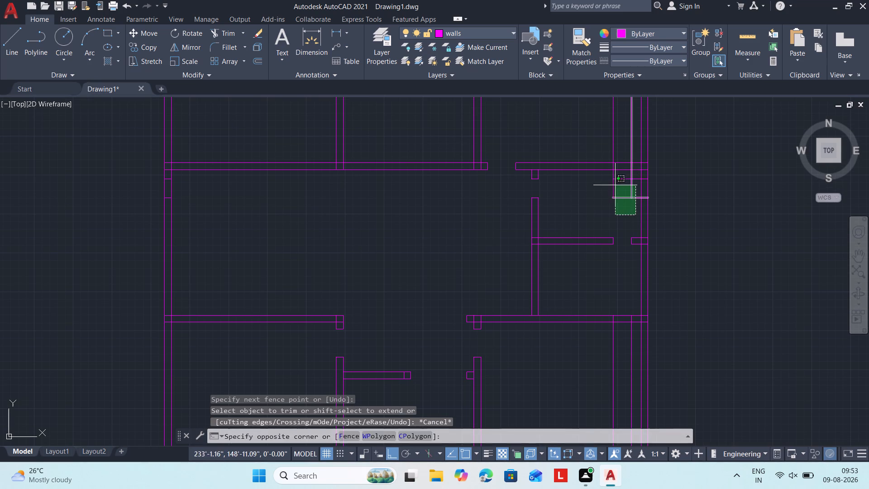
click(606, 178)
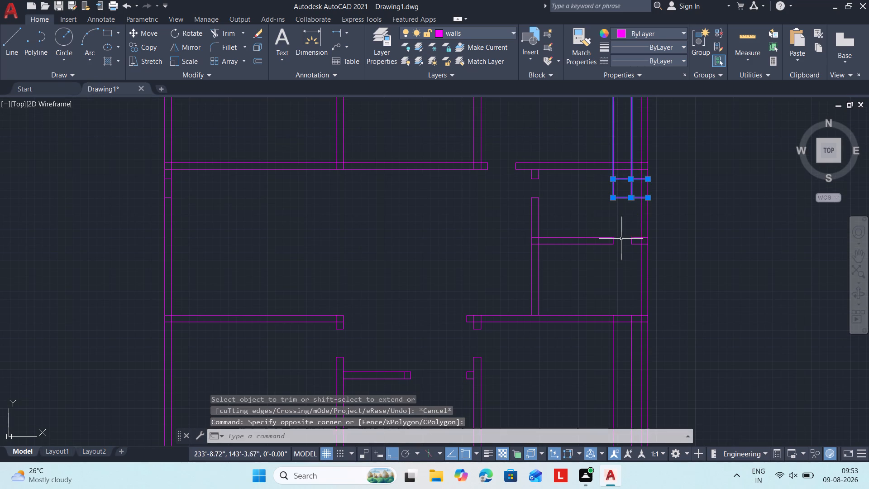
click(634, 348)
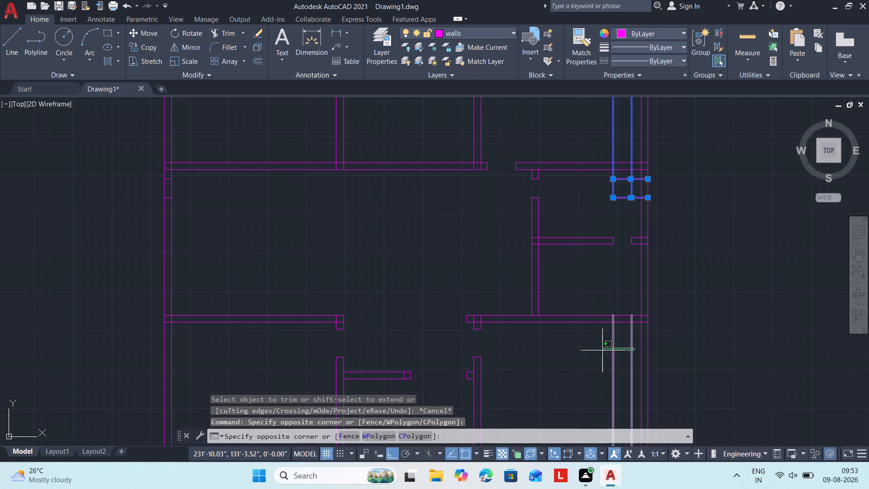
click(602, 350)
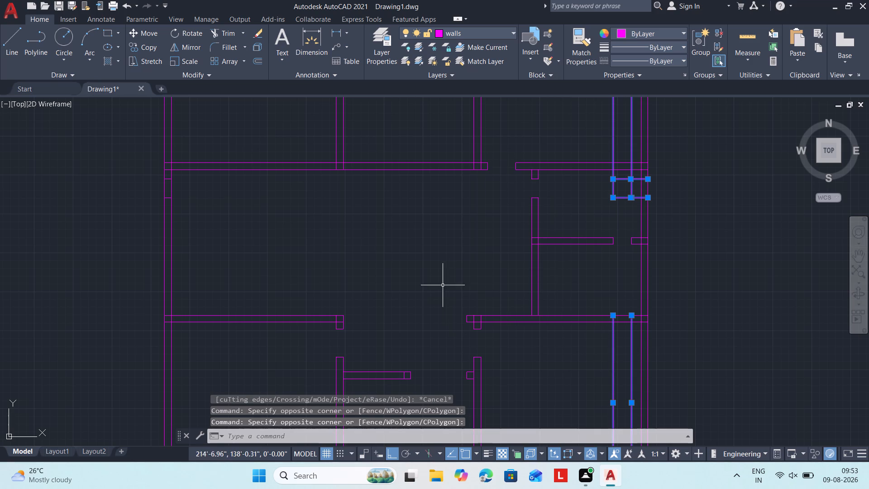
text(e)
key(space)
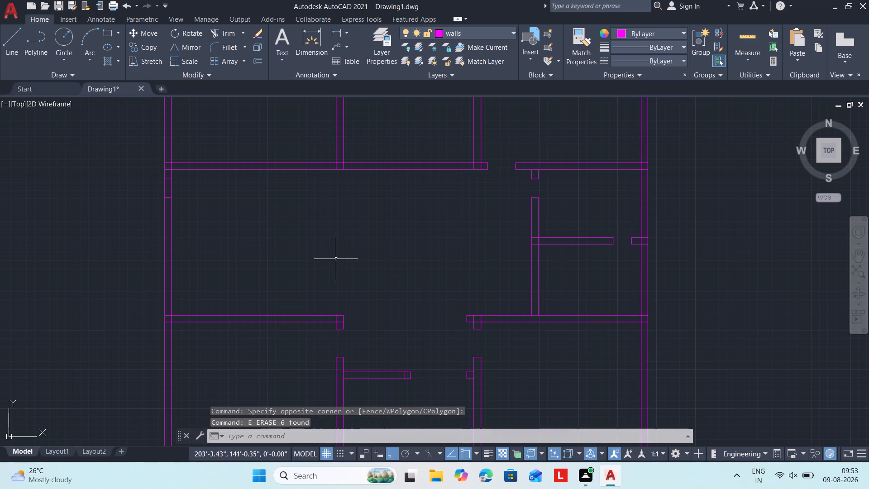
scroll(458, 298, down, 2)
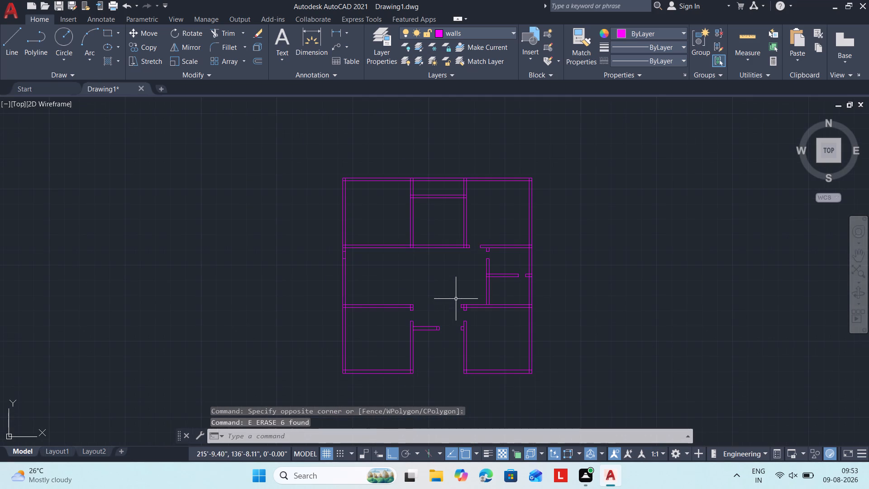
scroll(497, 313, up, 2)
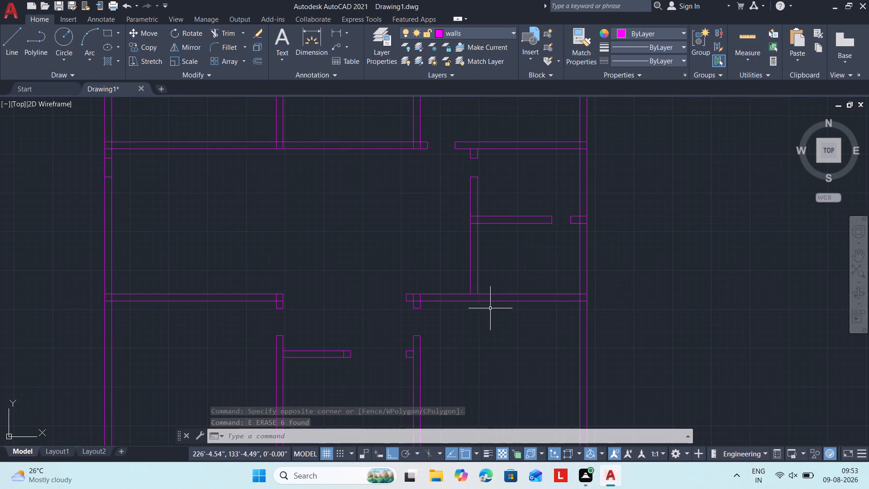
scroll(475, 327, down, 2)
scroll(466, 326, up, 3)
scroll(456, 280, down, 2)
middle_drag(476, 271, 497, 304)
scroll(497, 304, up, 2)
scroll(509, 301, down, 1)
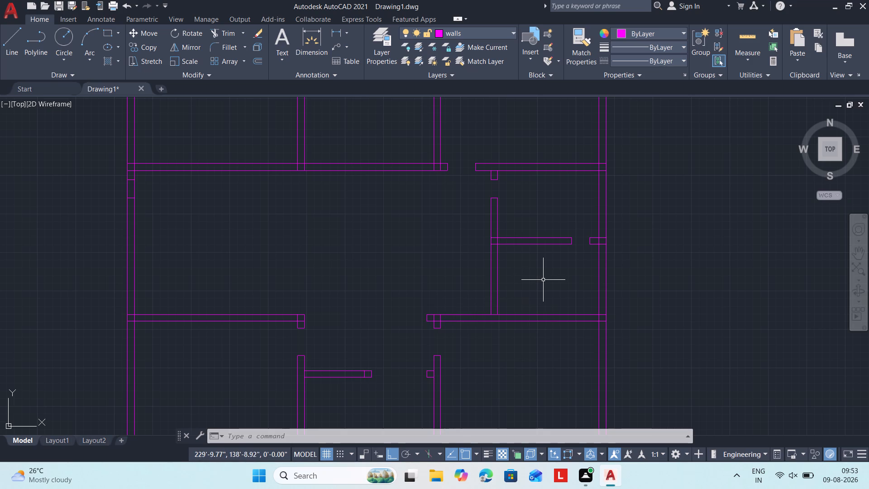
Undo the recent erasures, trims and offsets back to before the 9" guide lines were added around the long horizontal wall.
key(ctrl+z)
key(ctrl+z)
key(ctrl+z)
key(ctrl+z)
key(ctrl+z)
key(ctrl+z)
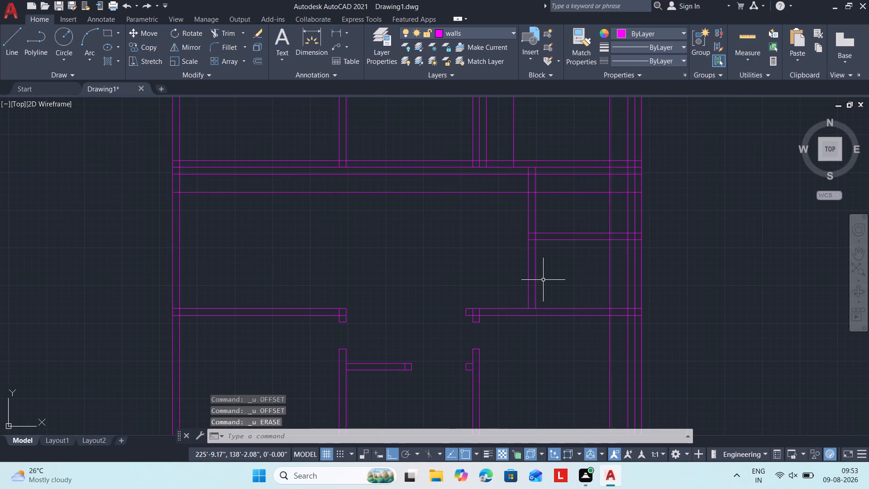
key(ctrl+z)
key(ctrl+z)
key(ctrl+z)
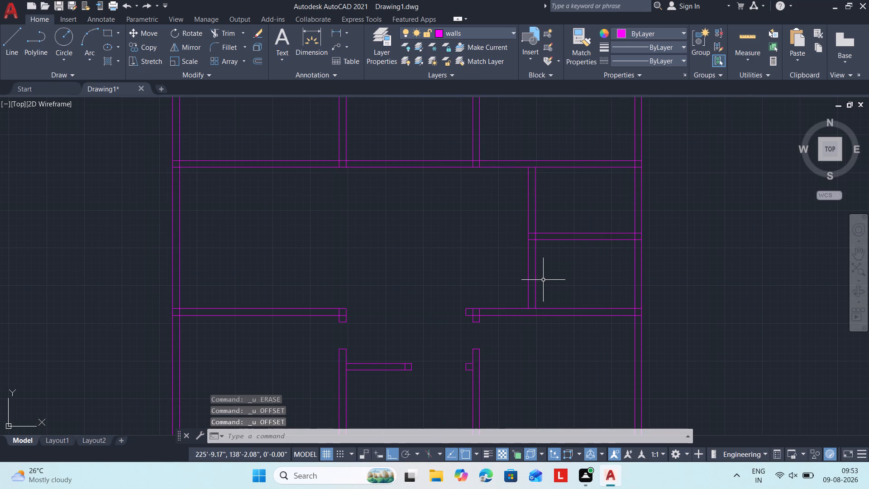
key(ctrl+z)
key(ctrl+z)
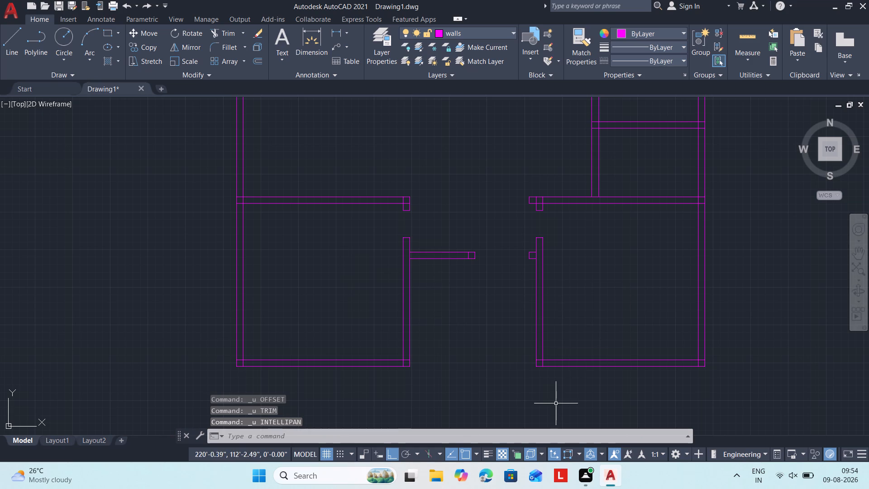
Offset the right line of the upper-middle room's right partition 9" to the right.
scroll(582, 383, down, 2)
scroll(532, 360, up, 1)
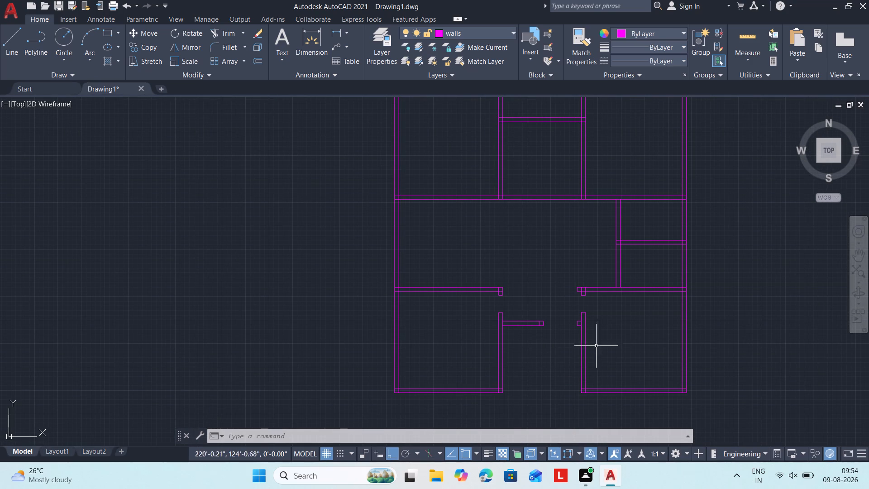
middle_drag(614, 326, 562, 358)
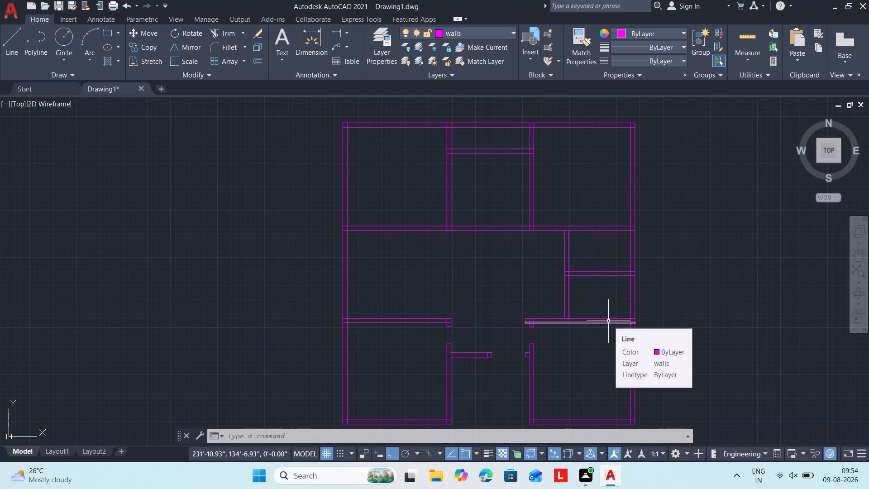
text(o 9)
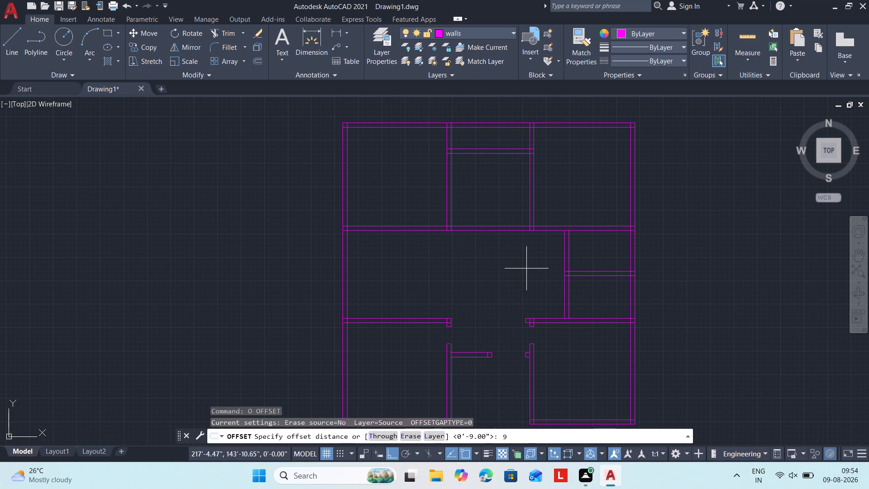
key(shift+quotedbl)
key(Return)
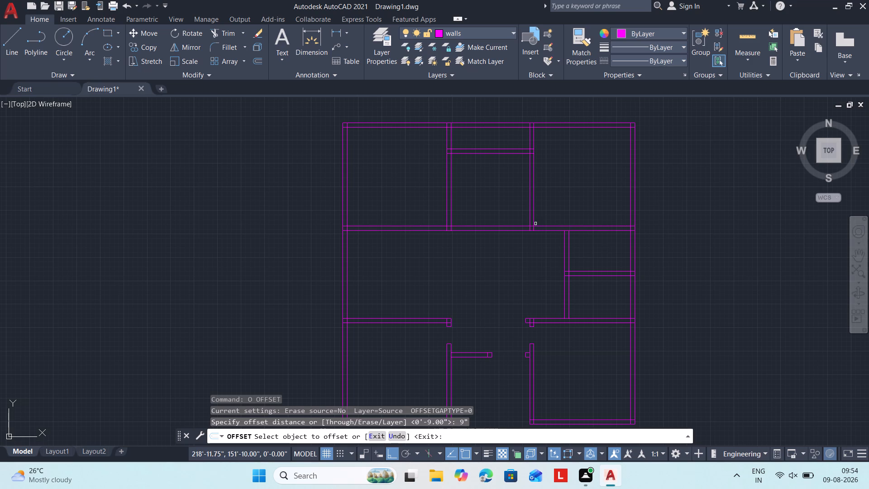
click(535, 219)
click(561, 219)
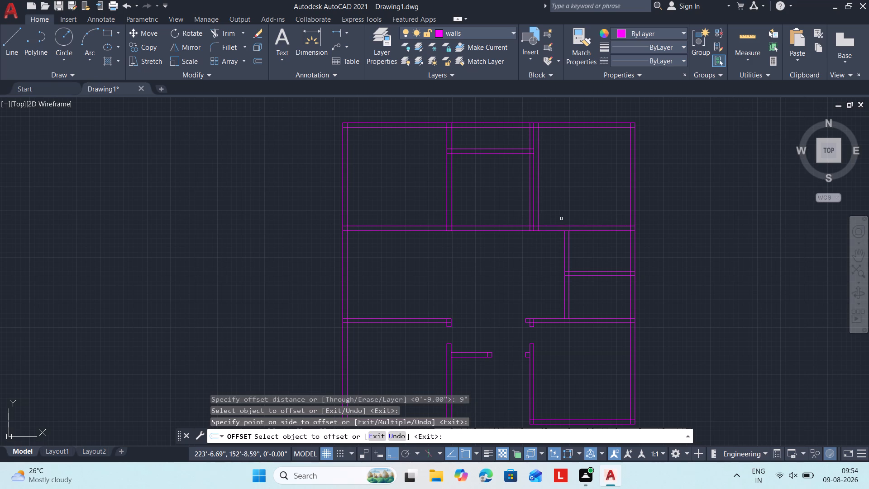
key(Escape)
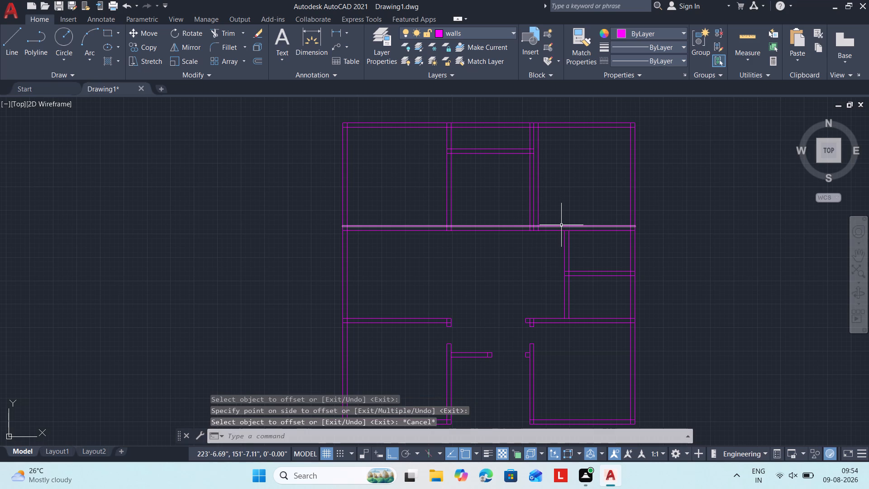
Offset the new 9" line beside the upper-middle room's right partition 3' to the right.
key(o)
key(space)
text(3')
key(Return)
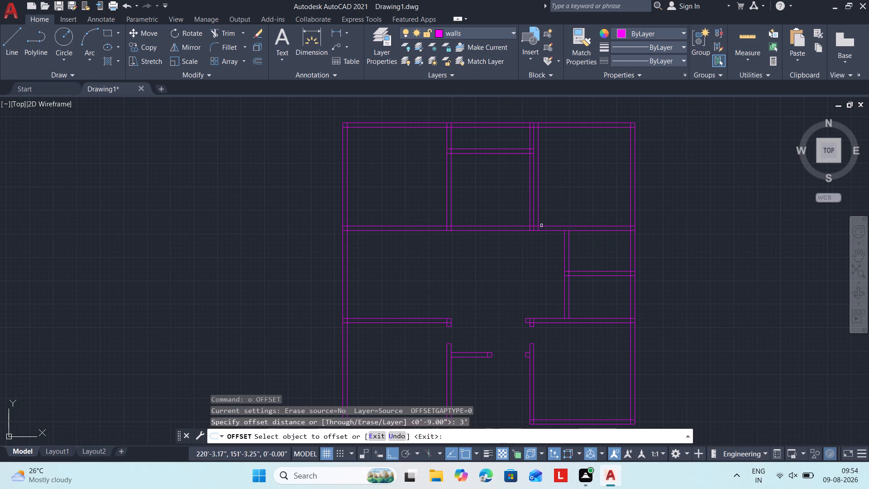
click(539, 215)
click(581, 222)
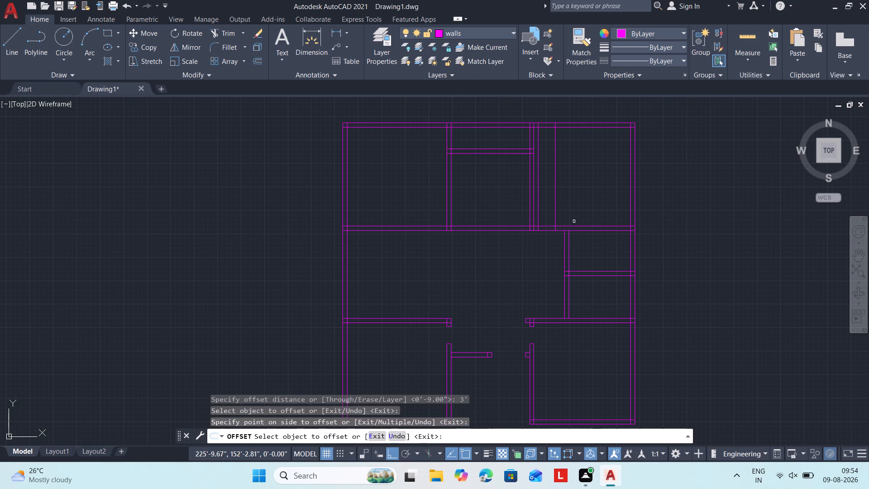
Trim the long horizontal wall between the two vertical guide lines to cut a 3' opening into the upper-right room.
key(Escape)
key(t)
key(r)
key(space)
key(space)
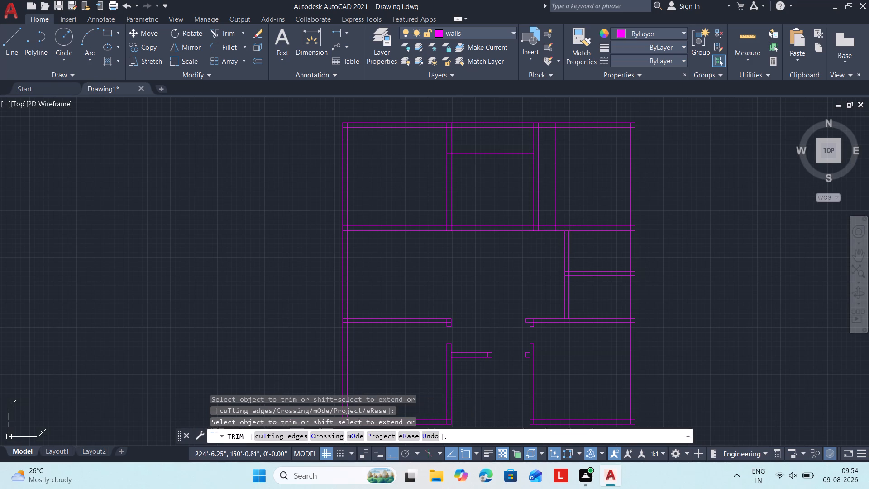
click(544, 214)
drag(546, 263, 546, 258)
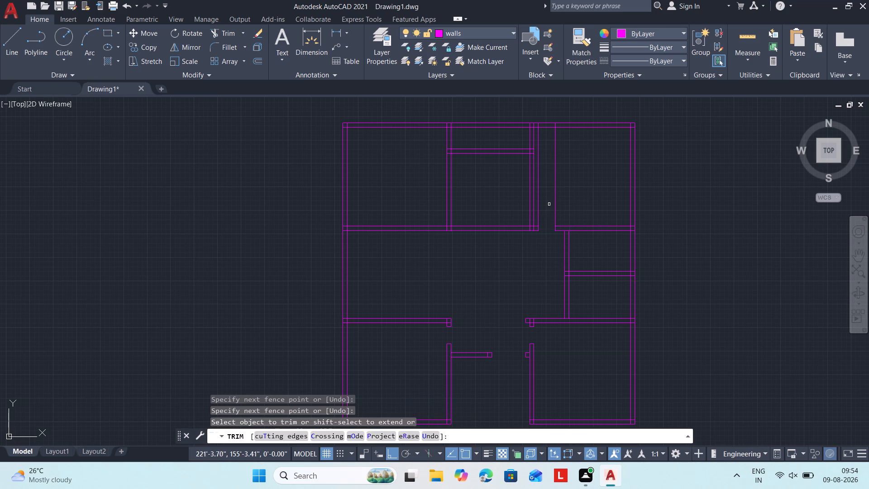
Trim away the two vertical guide lines in the upper-right room, including their short stubs inside the top outer wall.
click(559, 205)
click(537, 214)
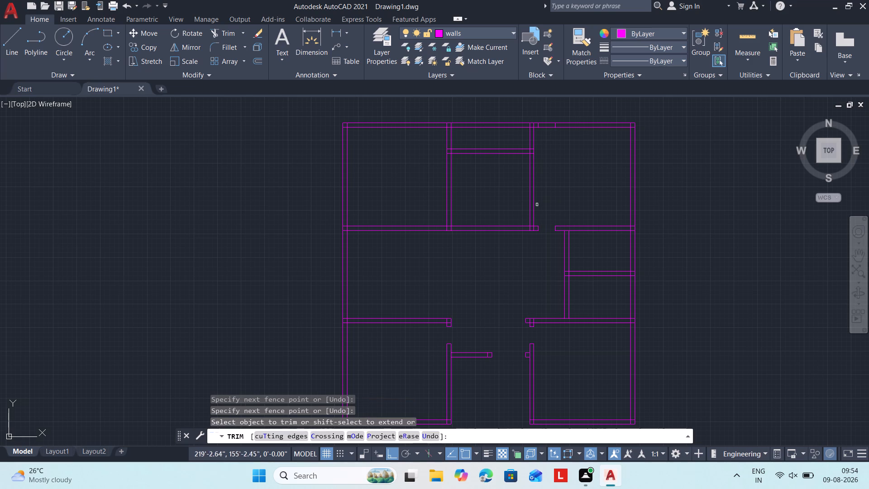
scroll(557, 127, up, 2)
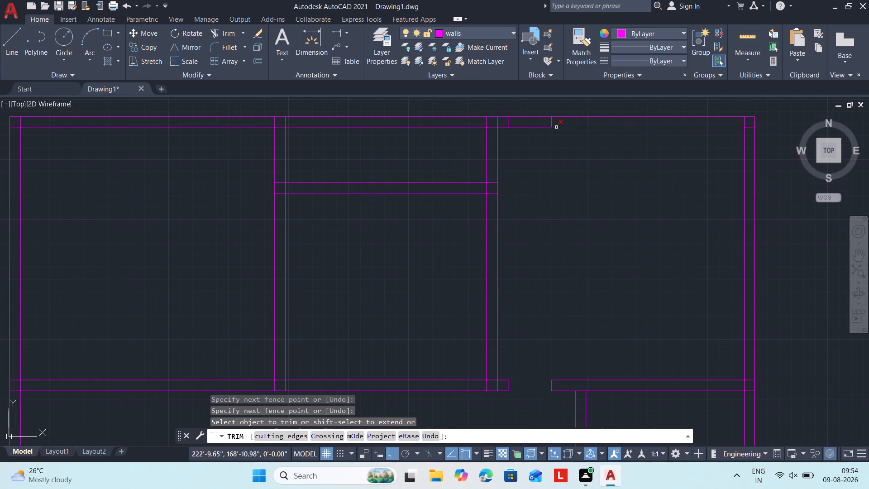
click(562, 123)
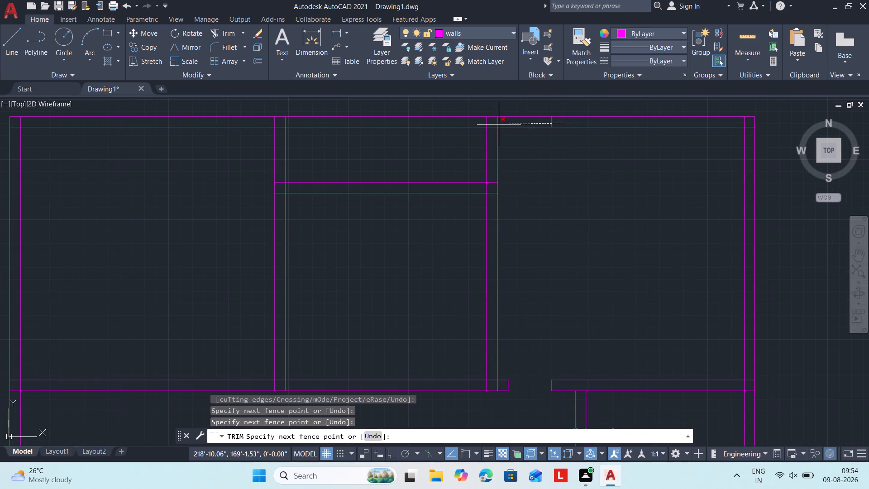
click(504, 119)
scroll(594, 308, down, 2)
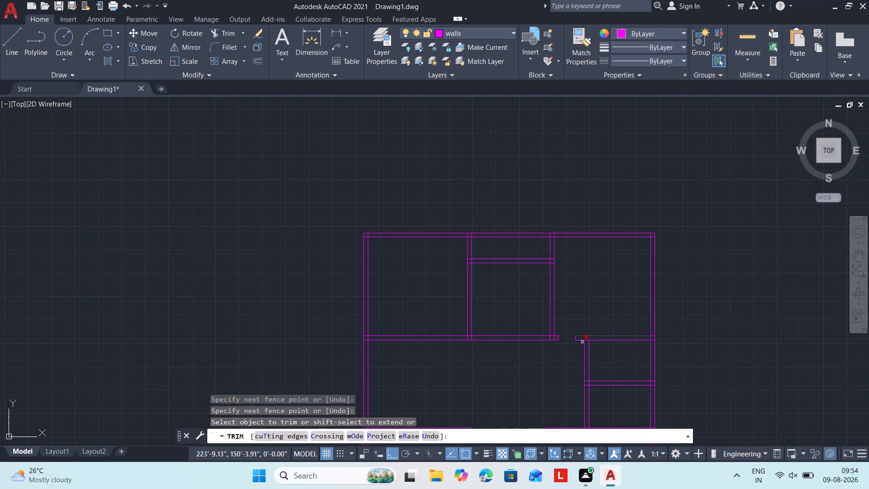
middle_drag(570, 338, 515, 307)
scroll(526, 317, up, 3)
scroll(518, 316, down, 3)
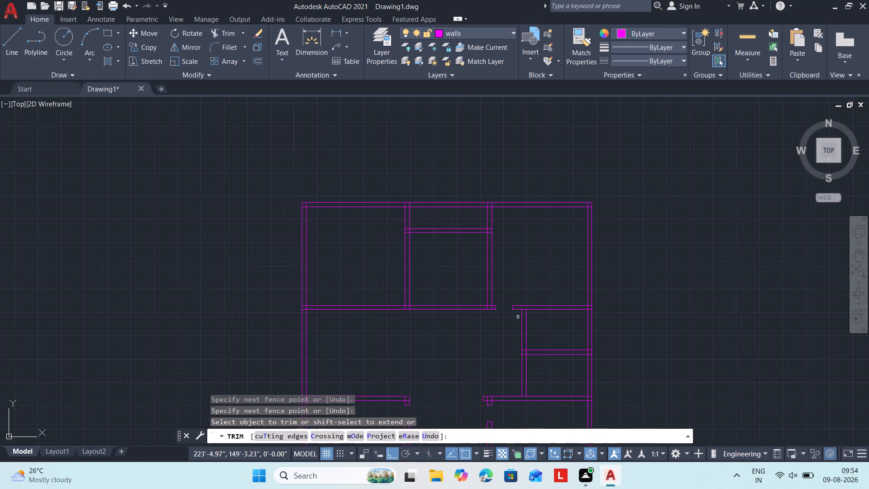
middle_drag(535, 355, 516, 283)
key(Escape)
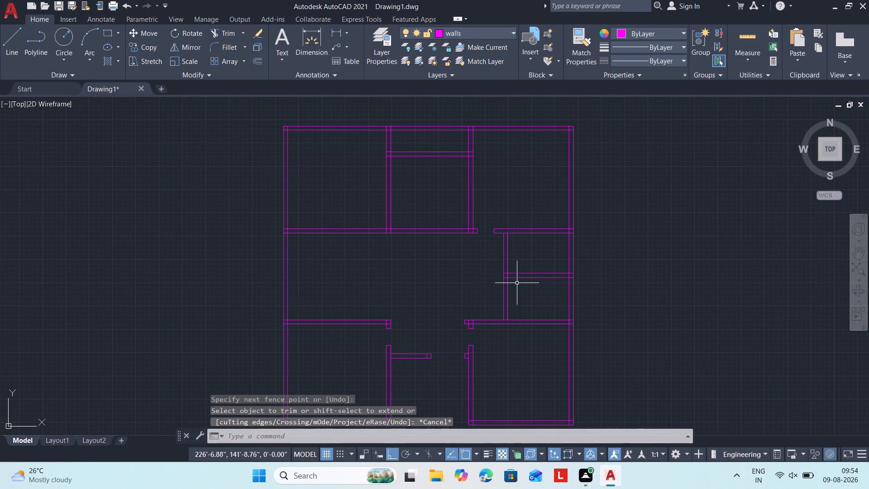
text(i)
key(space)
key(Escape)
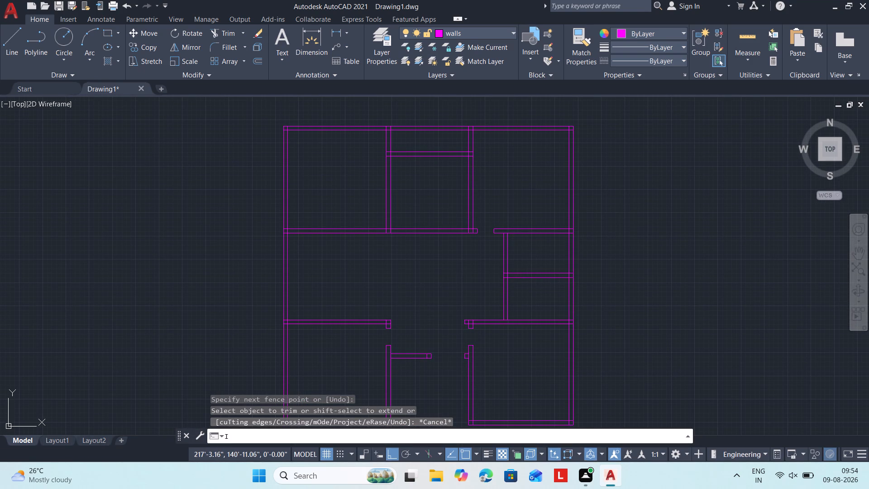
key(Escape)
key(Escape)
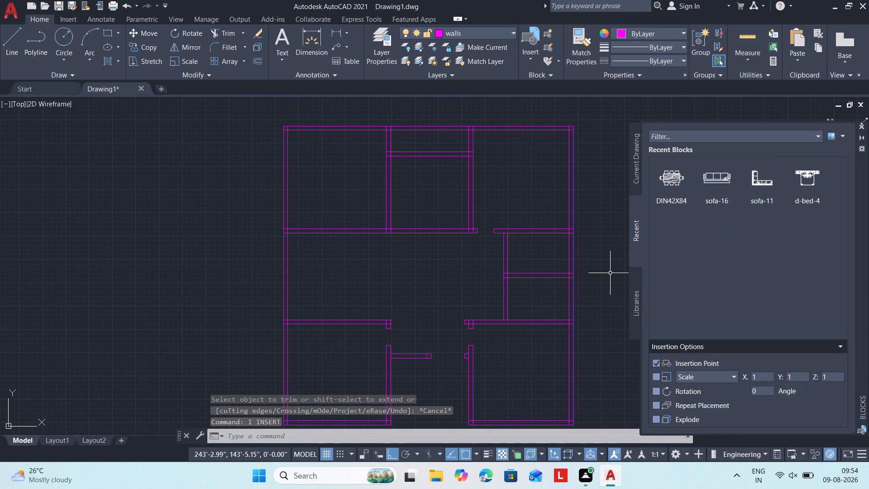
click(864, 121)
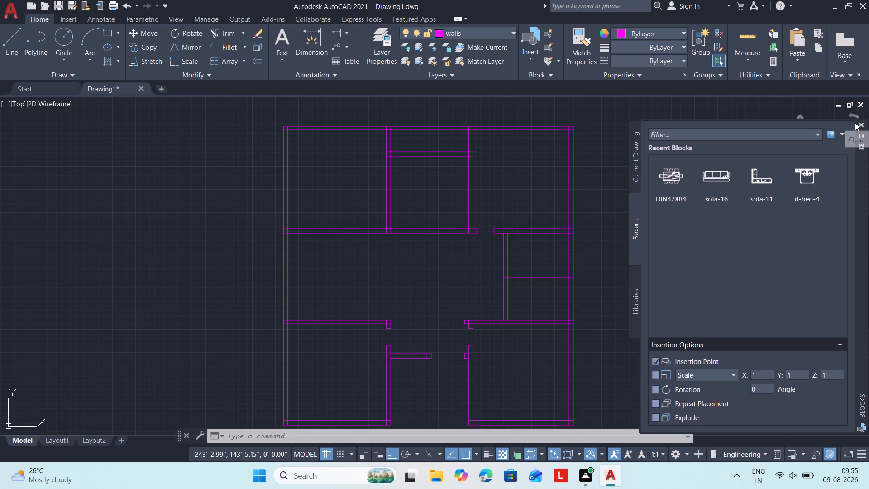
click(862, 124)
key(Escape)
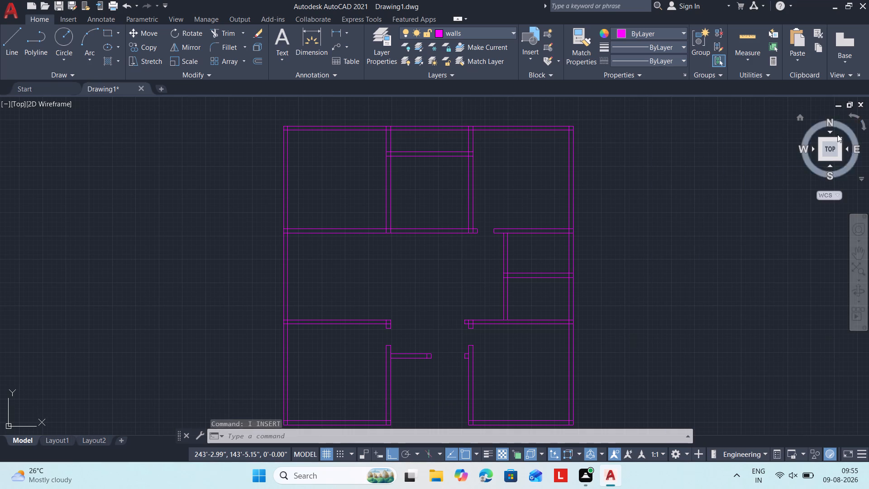
Offset the long horizontal wall's lower line 1' down into the small upper room and the right outer wall's inner line 1' inward.
key(o)
key(space)
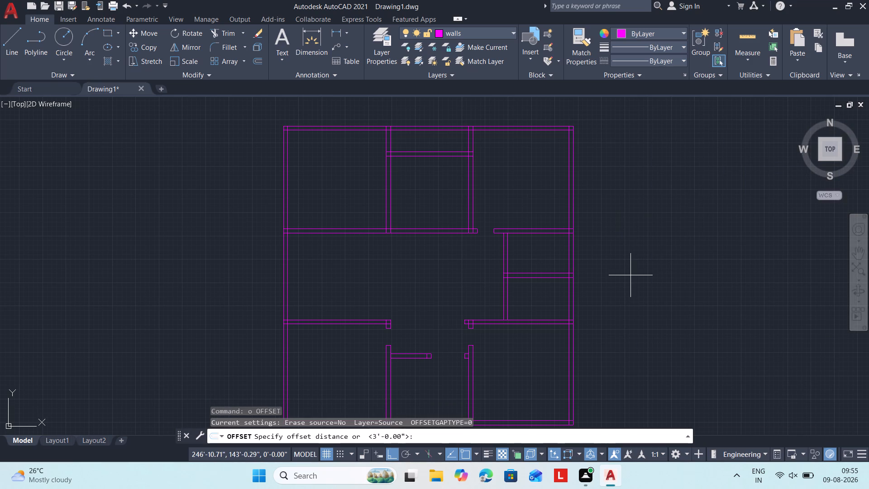
text(1')
key(Return)
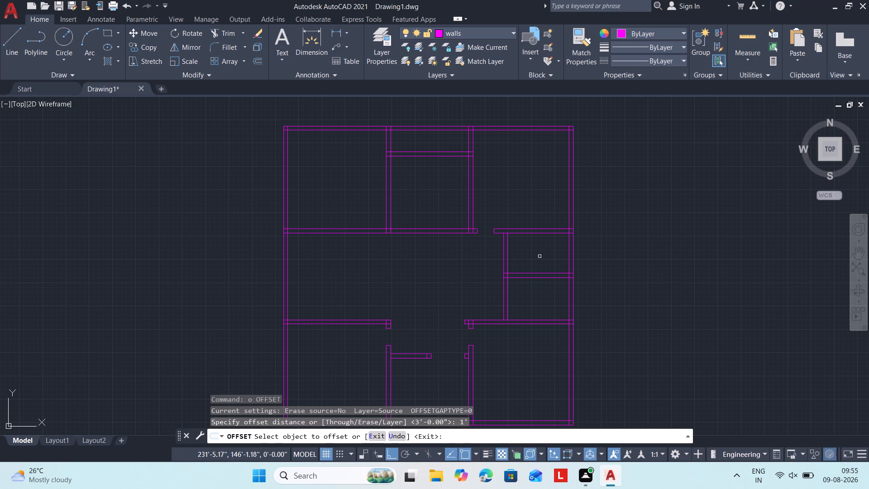
click(525, 232)
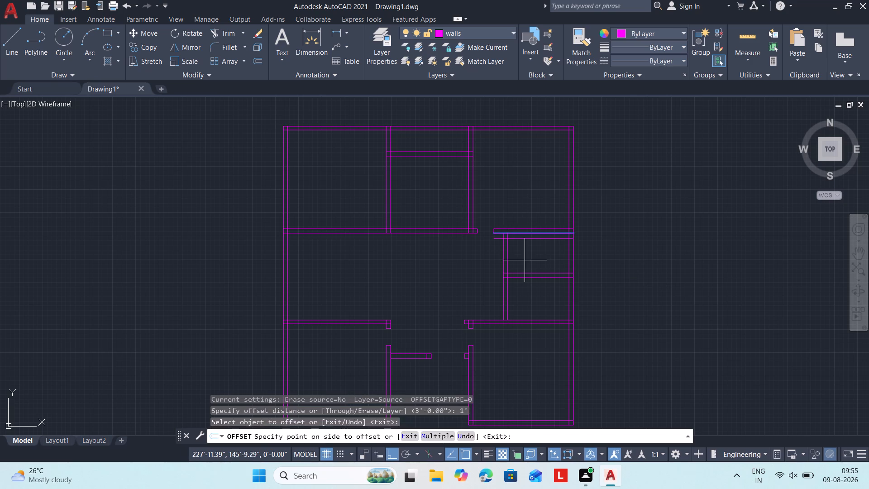
click(525, 264)
click(569, 312)
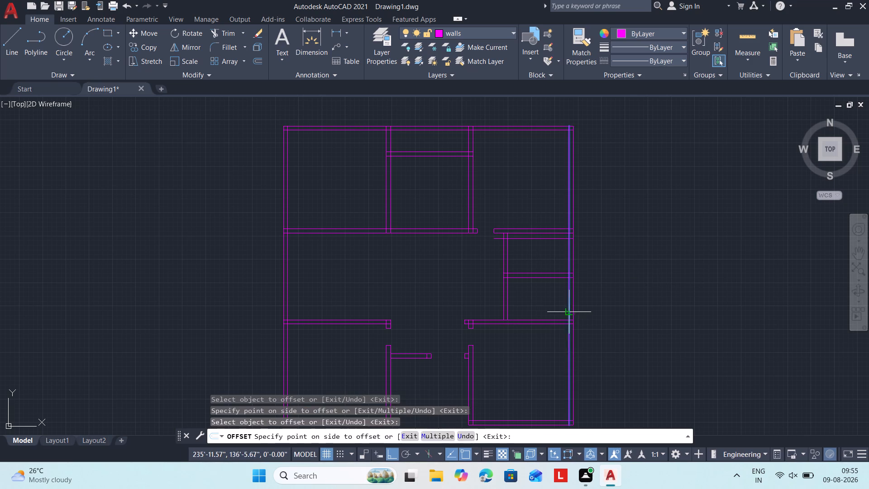
click(546, 305)
key(Escape)
Offset the new horizontal guide line 2' downward and the new vertical guide line 2' toward the inside of the plan.
text(o)
key(space)
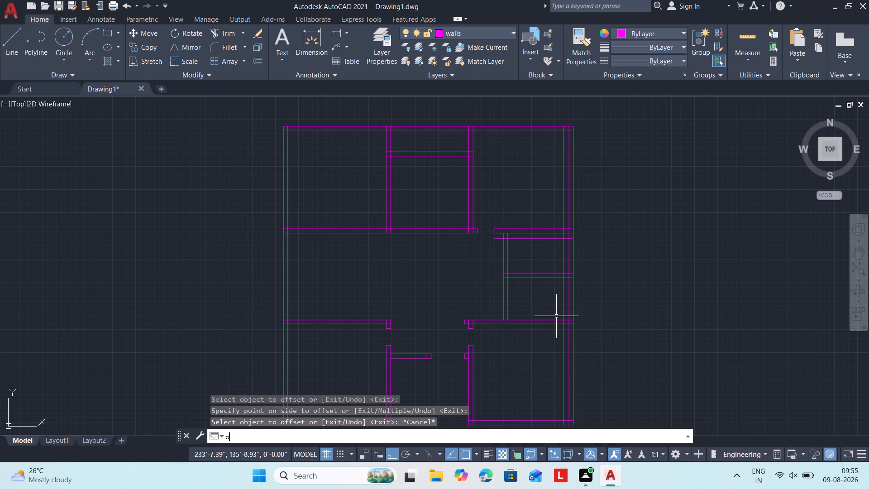
key(2)
key(apostrophe)
key(Return)
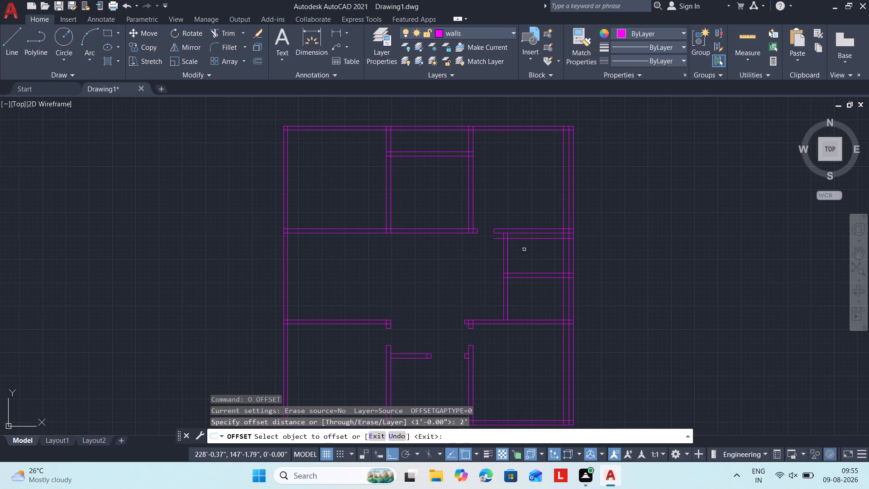
click(522, 240)
click(522, 258)
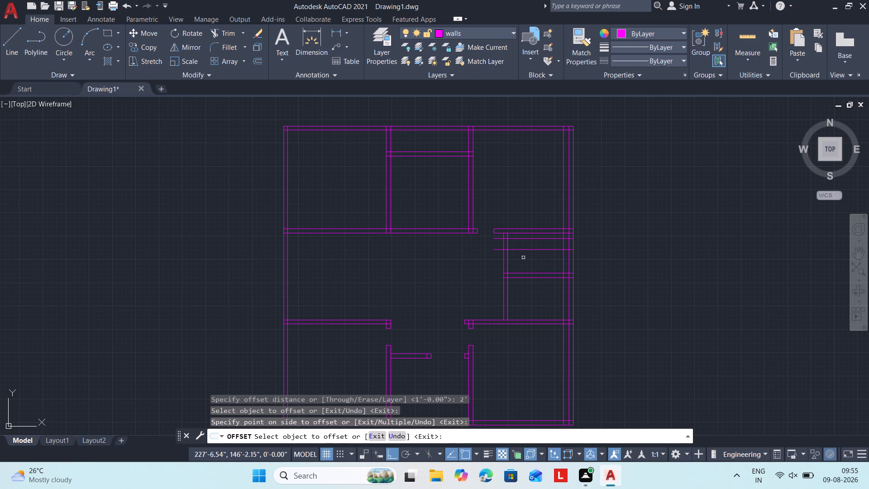
drag(563, 309, 554, 307)
click(526, 306)
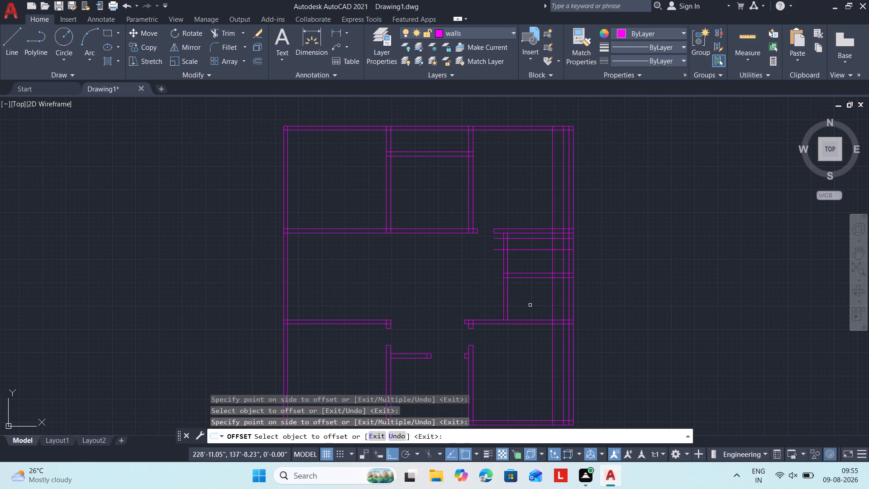
key(Escape)
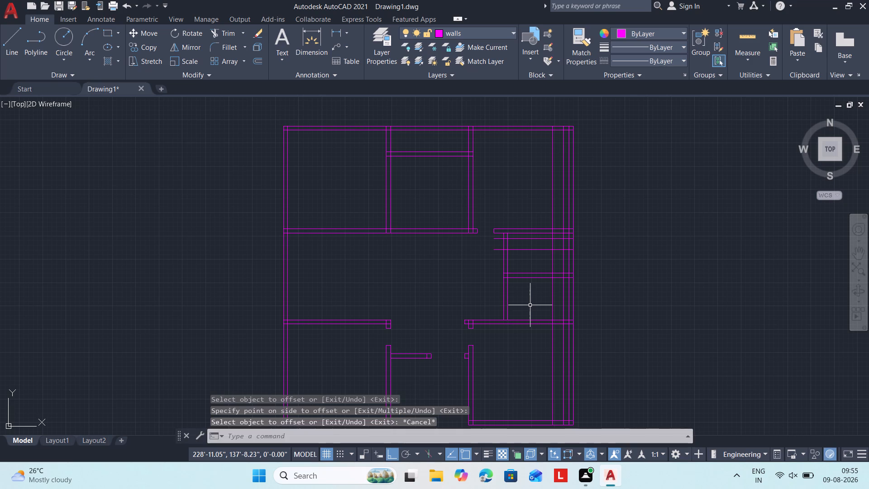
Trim 2' openings between the guide lines in the small upper room's left partition and in the wall below the small lower room.
text(tr)
key(space)
key(space)
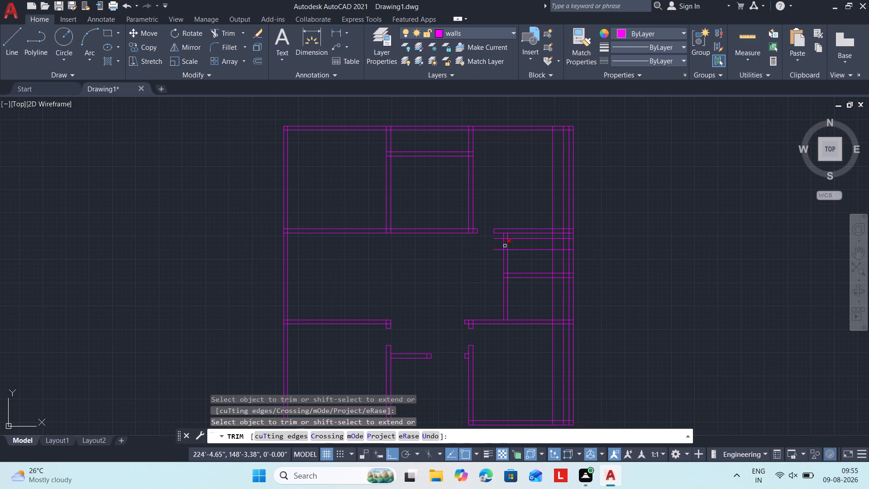
click(496, 244)
click(519, 244)
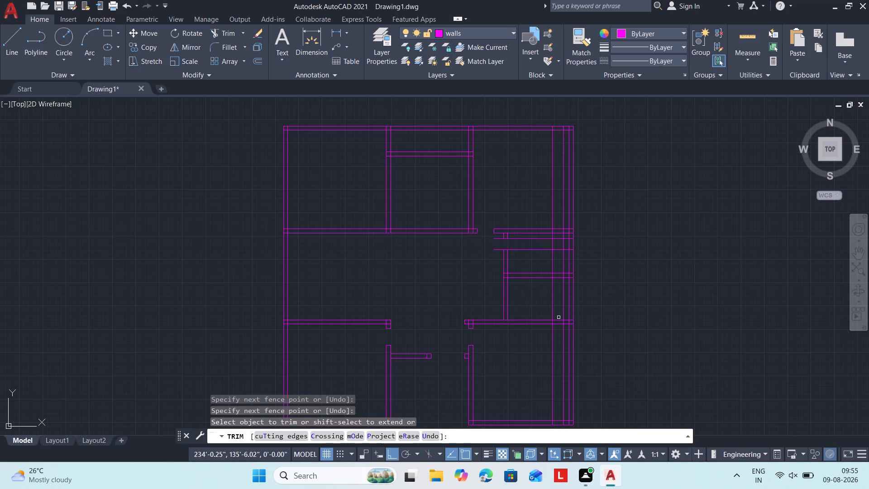
click(559, 313)
drag(562, 345, 562, 341)
Trim the vertical guide lines out of the two small right-hand rooms and the bottom-right room.
click(566, 305)
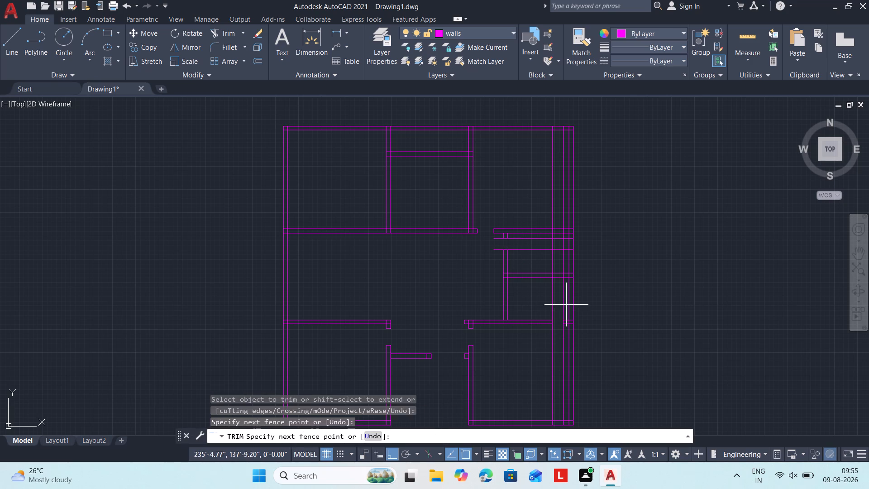
click(540, 300)
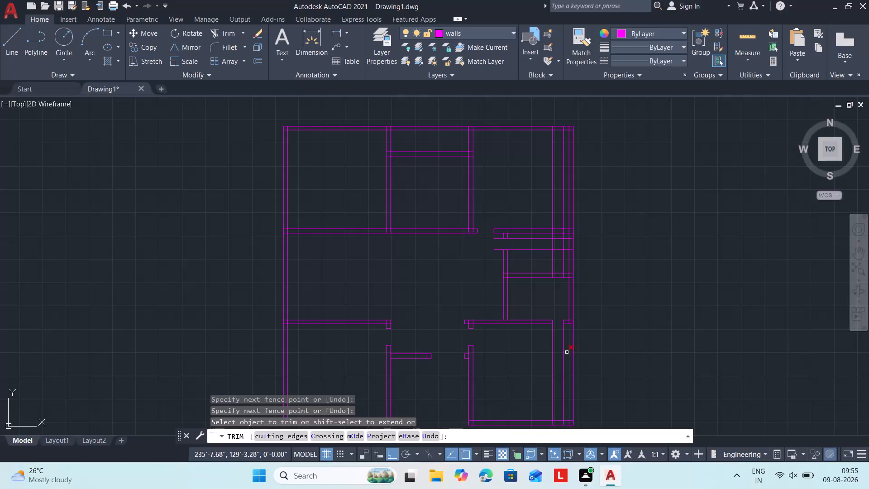
click(565, 351)
click(541, 345)
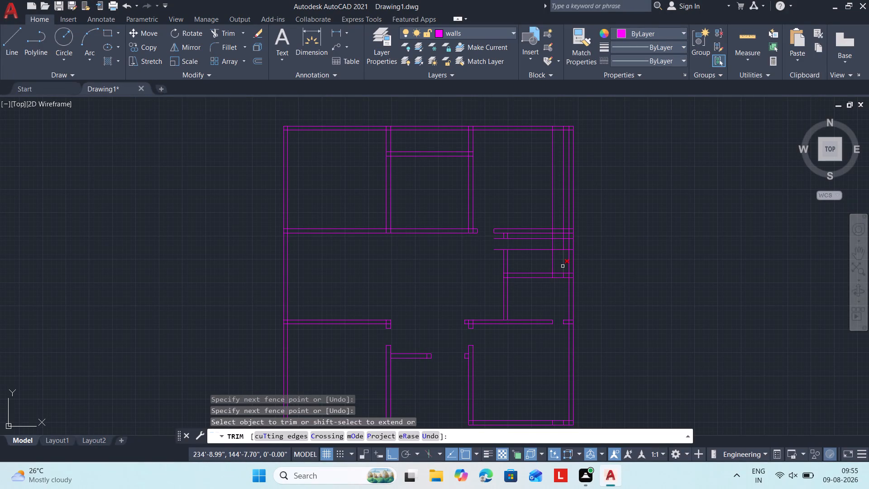
click(564, 266)
click(545, 267)
click(561, 268)
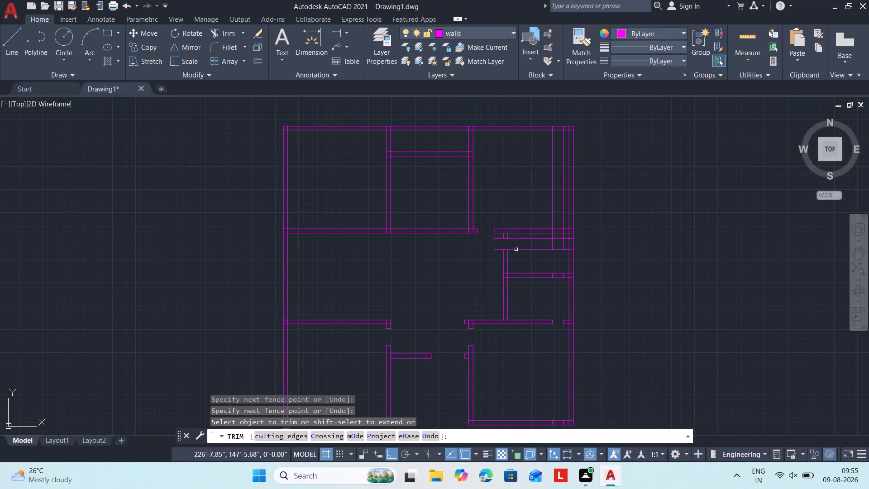
Trim the two horizontal guide lines outside and inside the small upper room beside its new left-partition opening.
drag(497, 240, 497, 244)
click(498, 259)
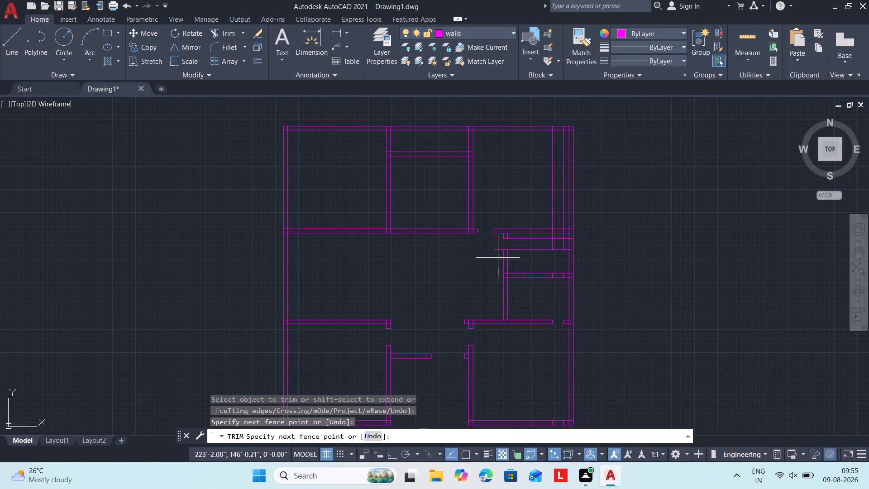
click(498, 242)
click(516, 239)
click(521, 257)
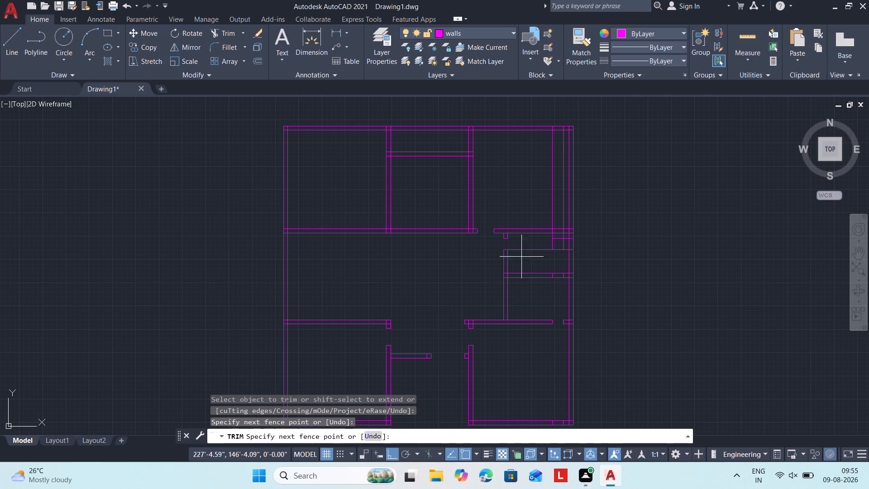
click(521, 242)
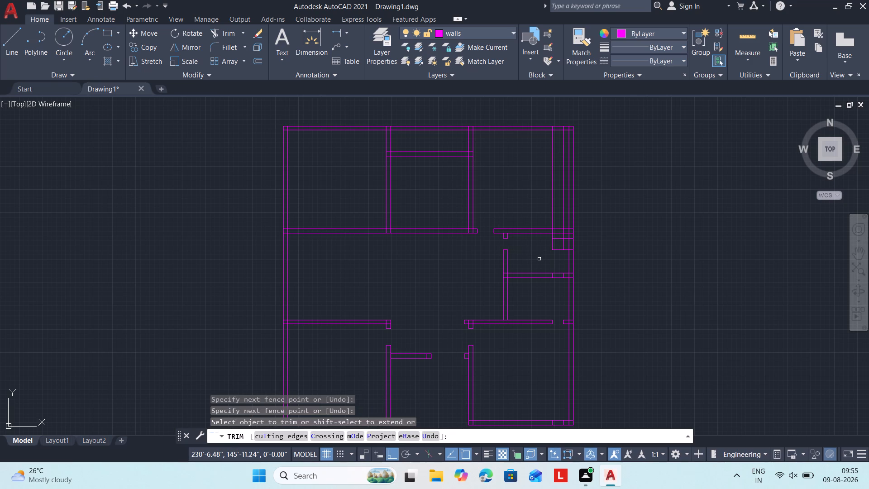
key(Escape)
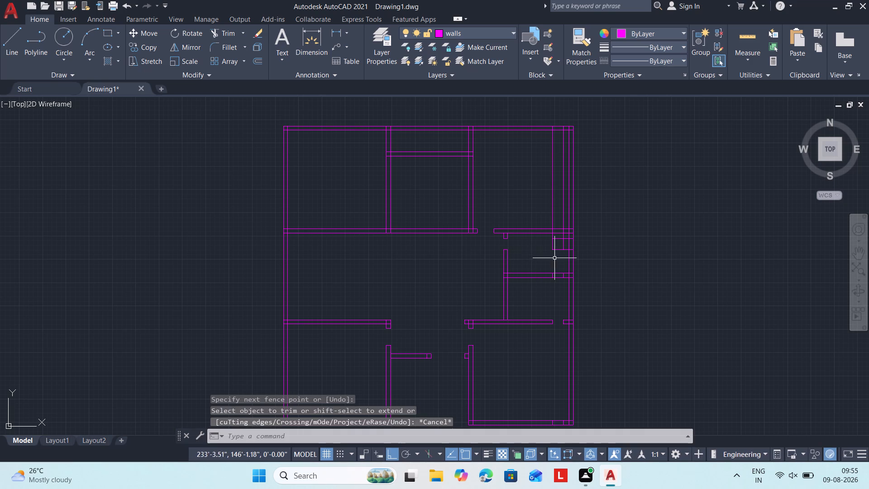
Erase the leftover guide line pieces in the upper-right room, the small upper room, its lower wall and the bottom-right outer wall.
click(571, 257)
click(639, 251)
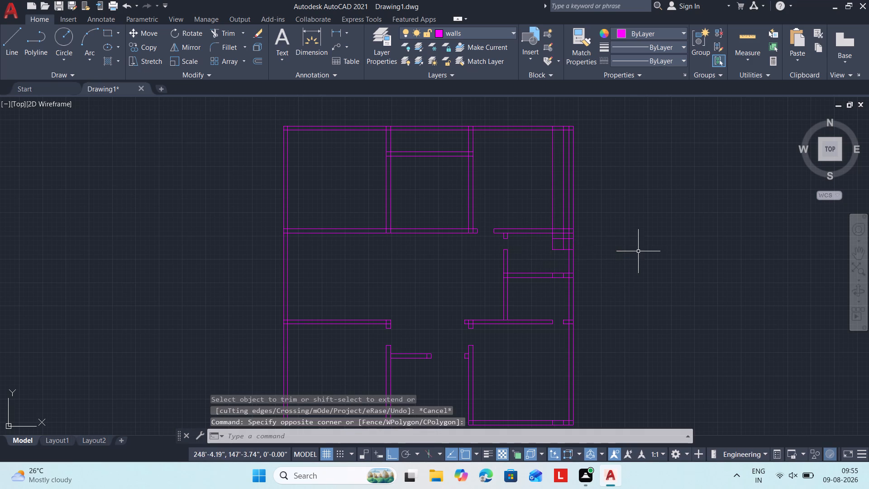
click(560, 255)
click(546, 235)
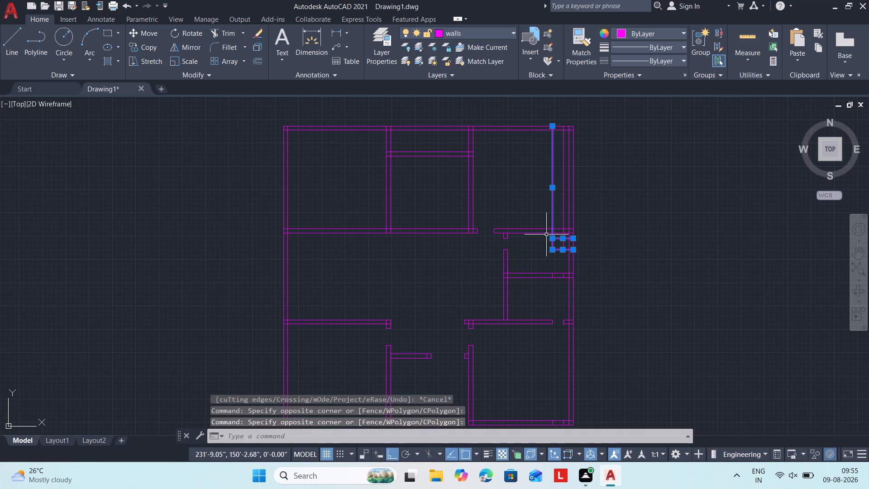
click(564, 243)
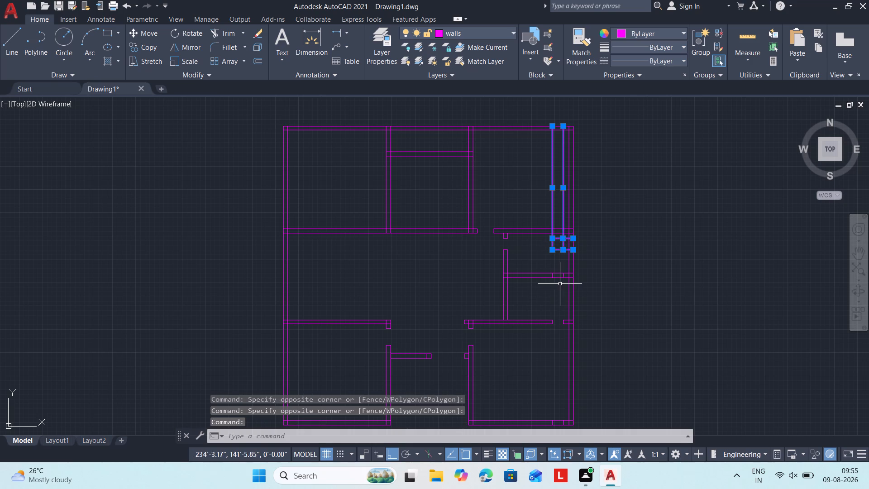
click(563, 284)
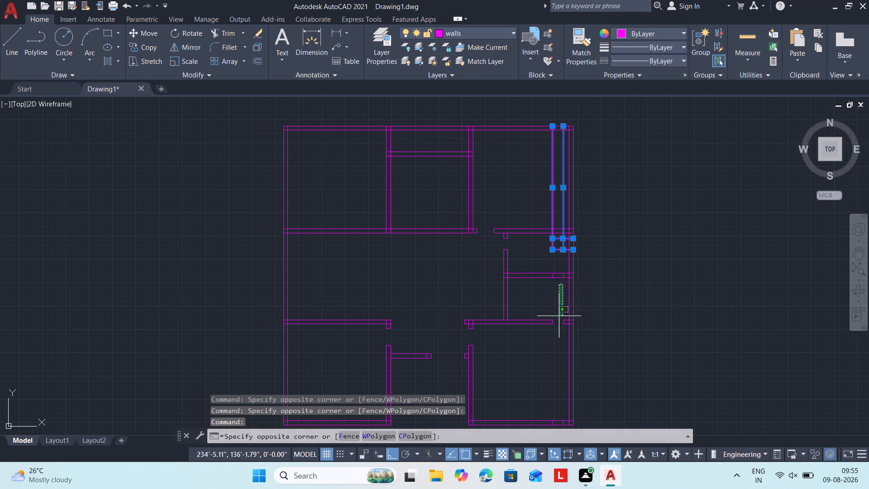
click(545, 301)
click(545, 262)
click(567, 293)
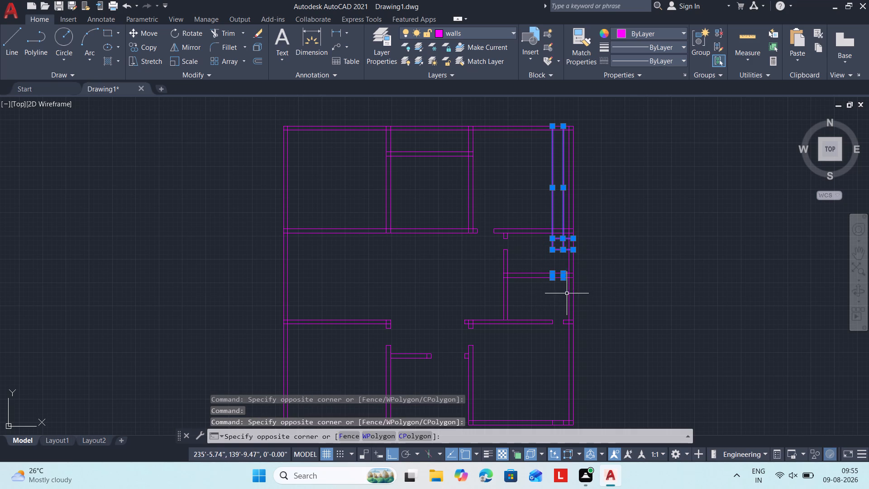
middle_drag(540, 403, 520, 343)
scroll(536, 400, up, 1)
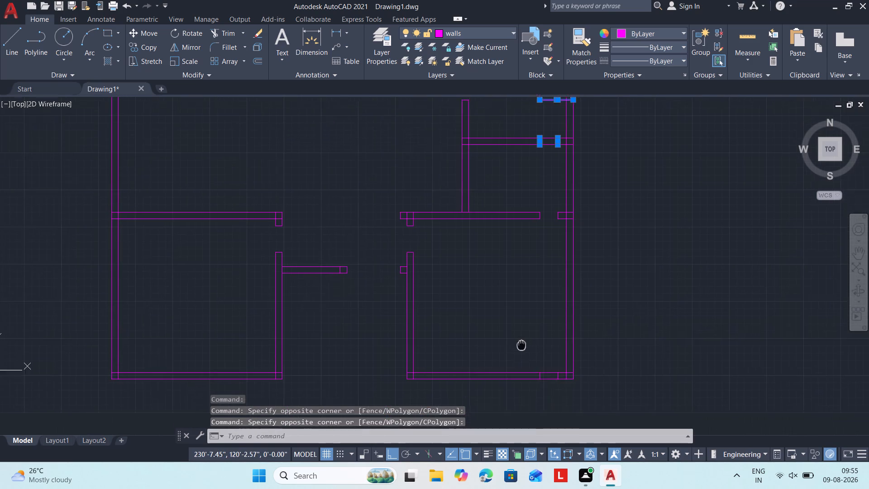
middle_drag(520, 343, 519, 338)
drag(519, 342, 527, 356)
click(560, 392)
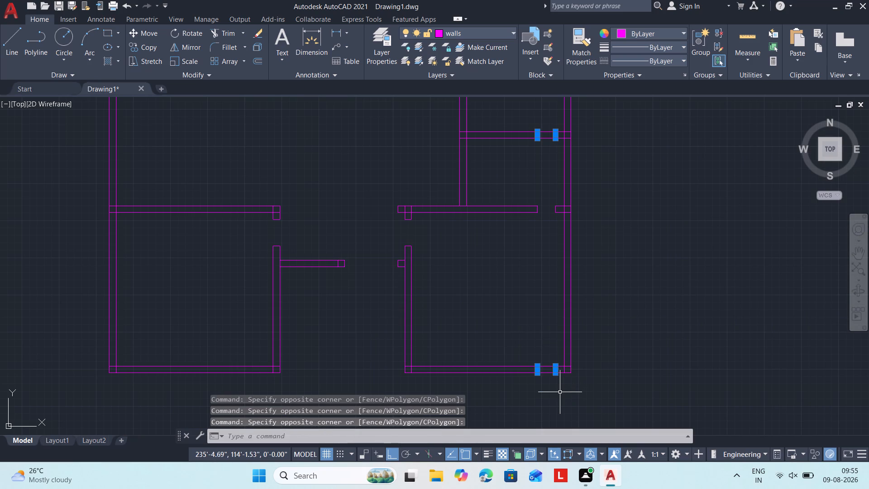
text(e)
key(space)
Offset the right face of the top-middle room's left partition 9" into that room as a guide line.
scroll(473, 350, down, 2)
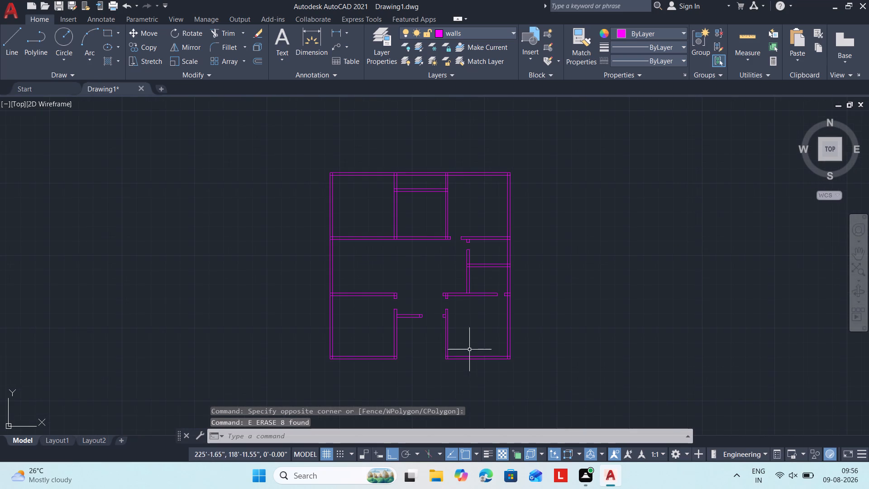
scroll(446, 280, up, 1)
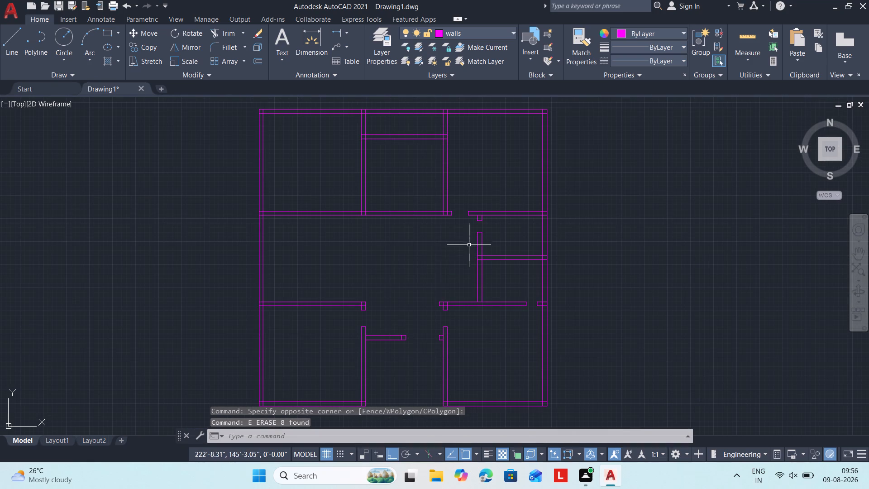
scroll(468, 244, up, 1)
middle_drag(465, 256, 463, 264)
scroll(463, 264, up, 1)
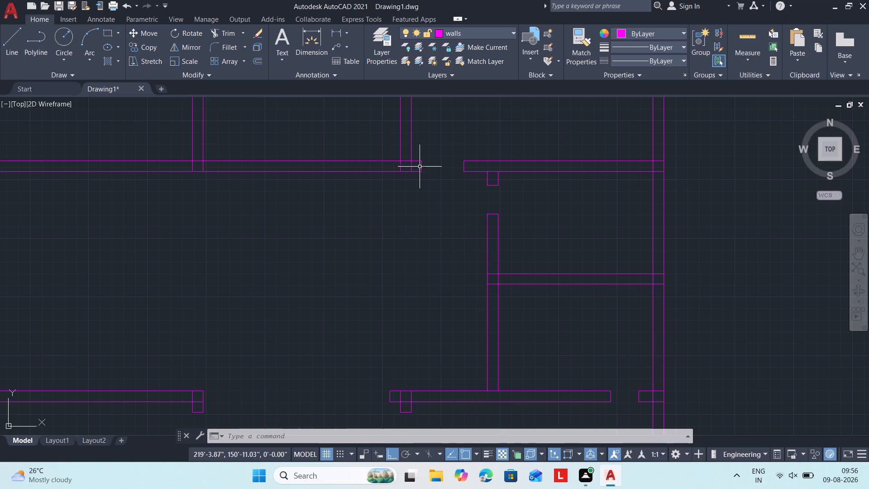
scroll(408, 190, down, 1)
middle_drag(350, 185, 518, 302)
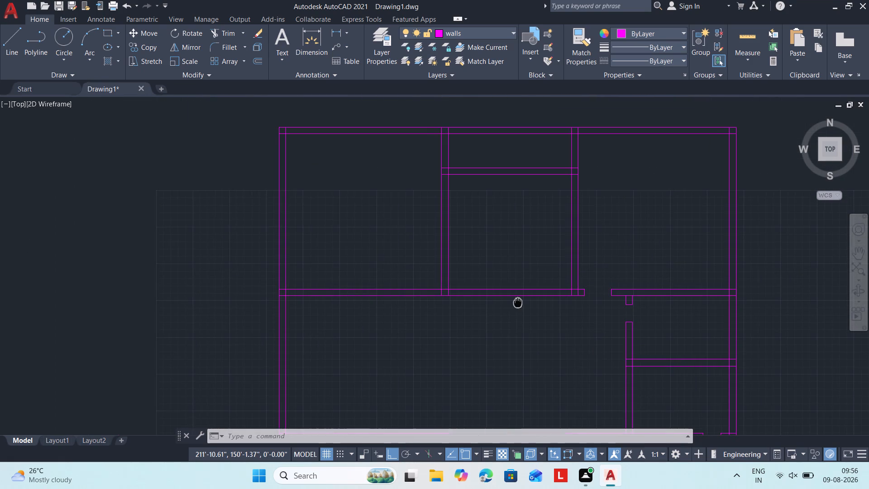
middle_drag(518, 302, 518, 283)
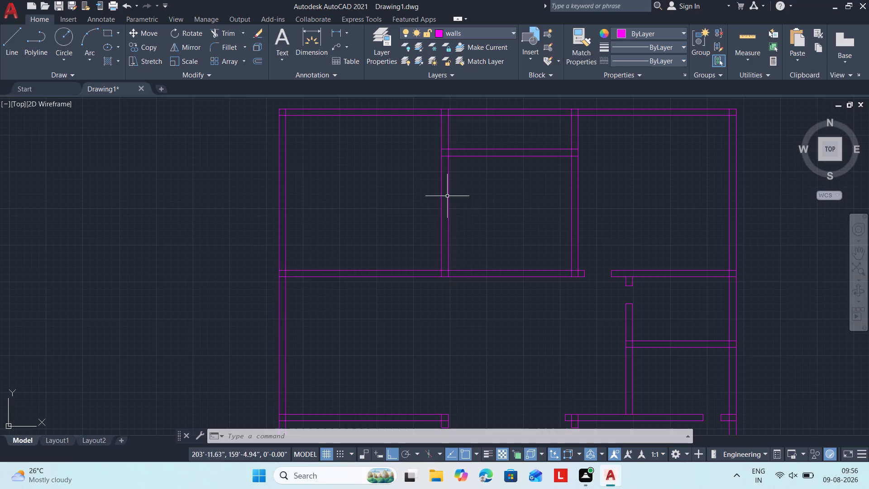
middle_drag(443, 184, 464, 243)
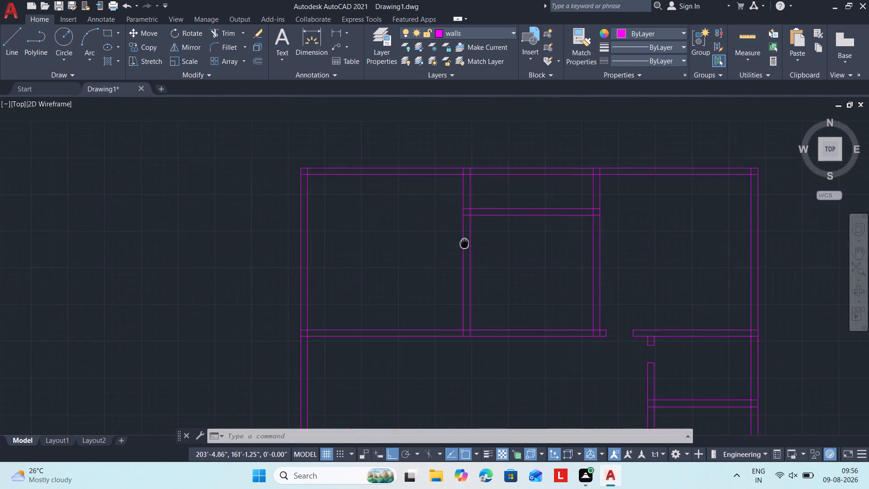
middle_drag(464, 243, 430, 200)
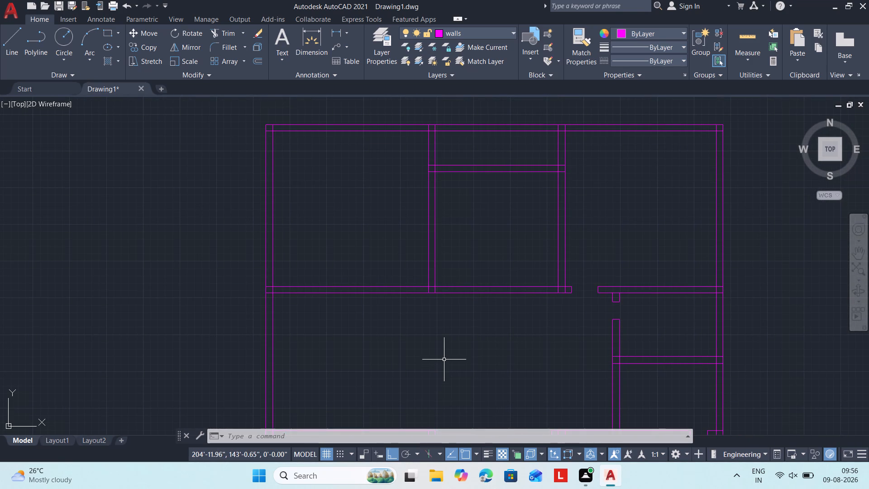
text(o)
key(space)
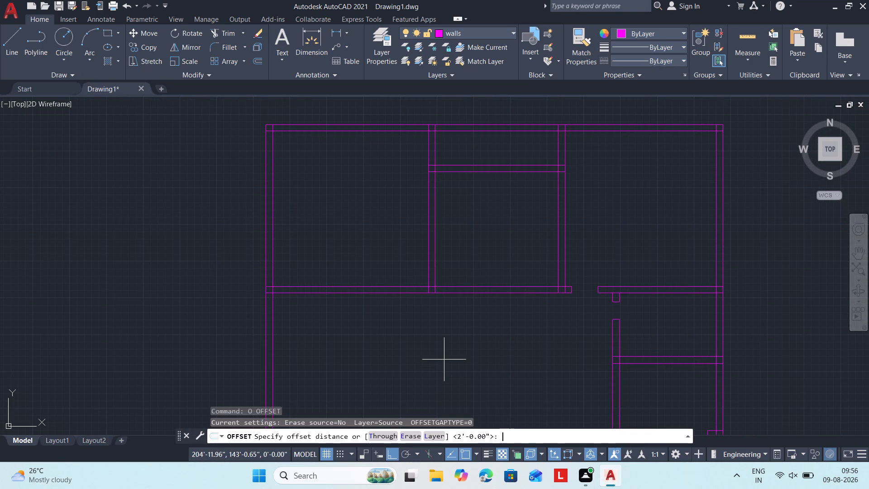
text(9")
key(Return)
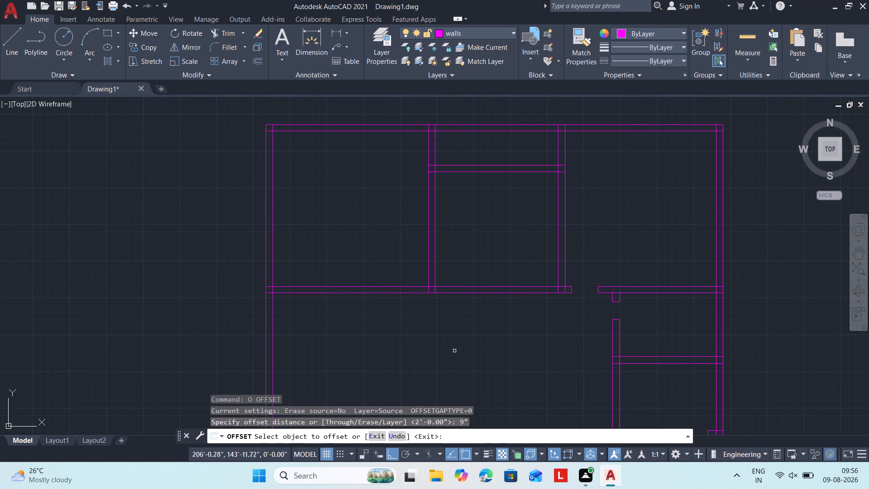
drag(435, 265, 445, 265)
click(505, 257)
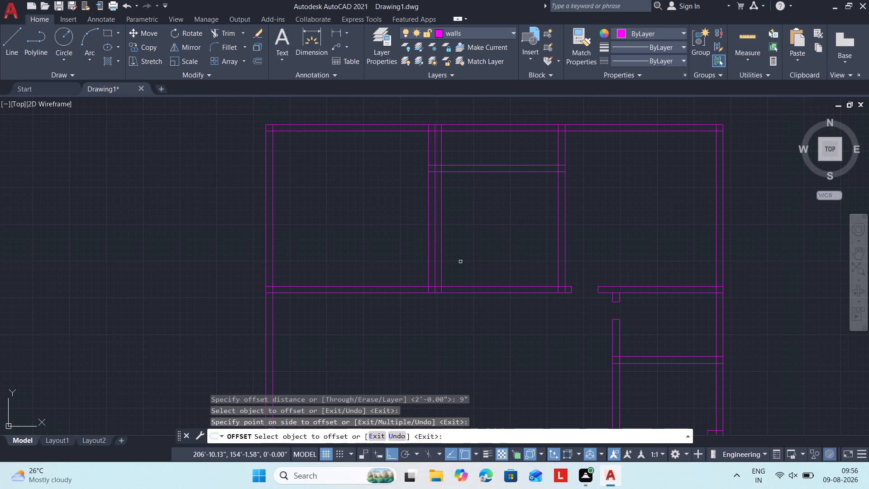
key(Escape)
Offset the new guide line 3' rightward, and the partition's left face 3' leftward twice in succession into the top-left room.
text(o)
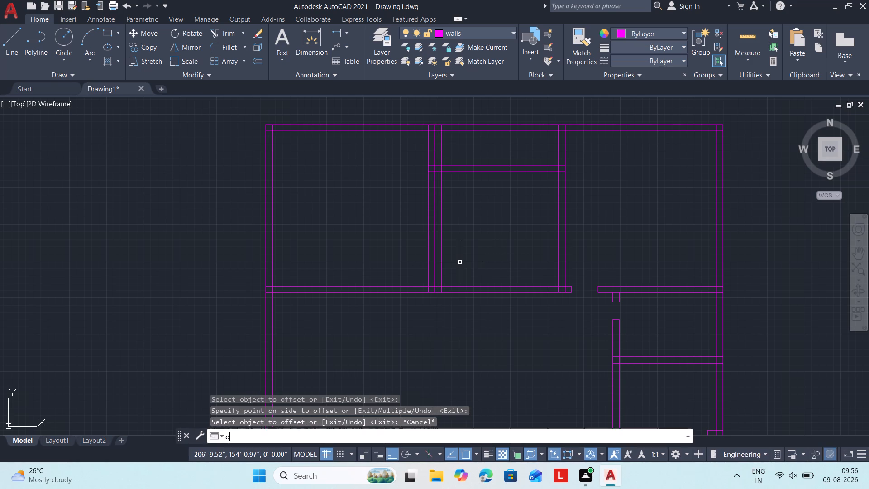
key(space)
text(3')
key(Return)
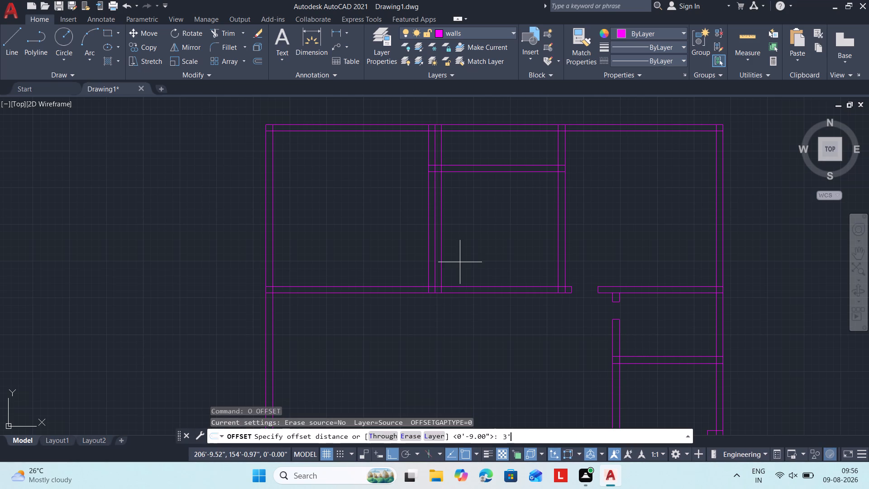
click(440, 268)
click(471, 270)
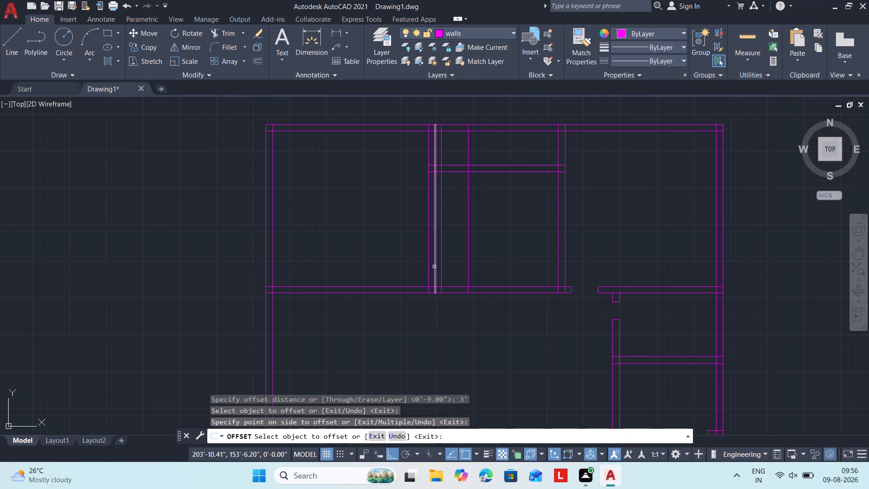
click(427, 266)
click(382, 263)
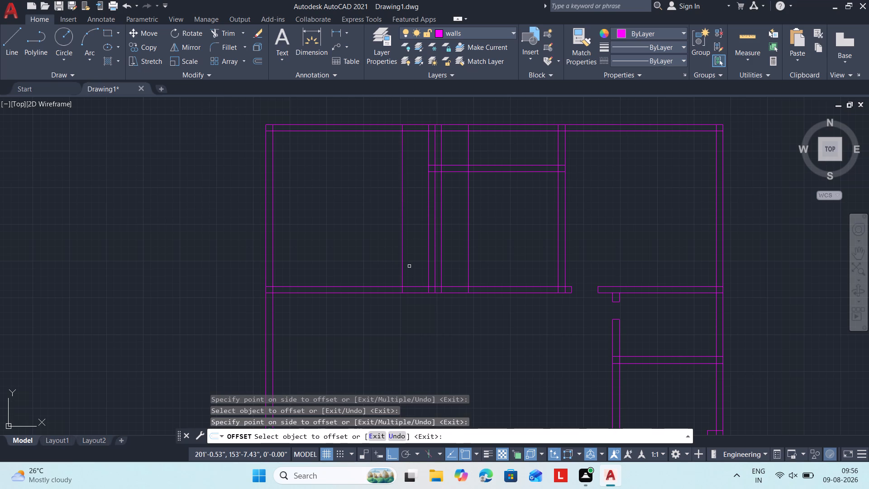
drag(402, 266, 392, 263)
click(331, 258)
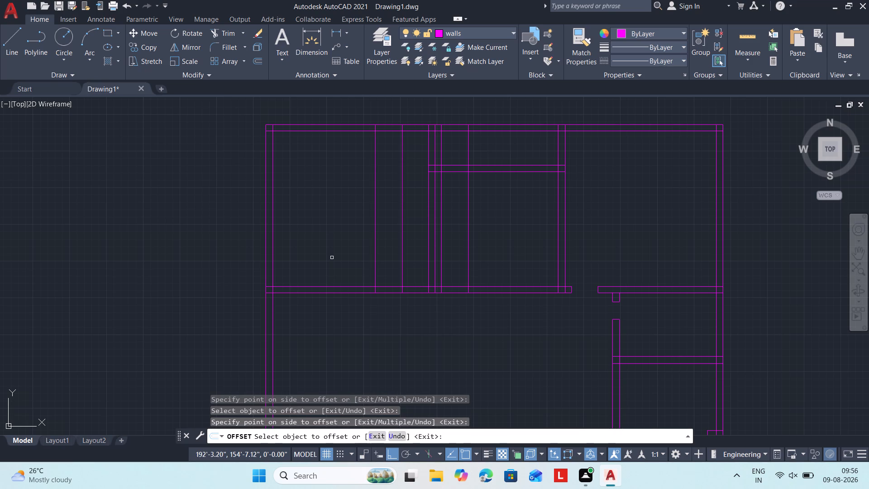
key(Escape)
Trim a 3' opening between the guide lines in the top-left room's bottom wall and trim those guides out of the room.
text(tr)
key(space)
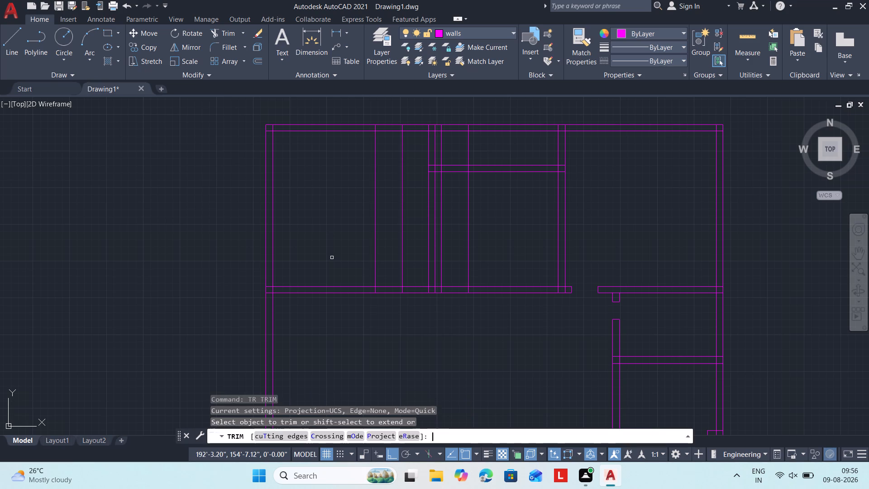
key(space)
click(392, 280)
drag(392, 319, 392, 318)
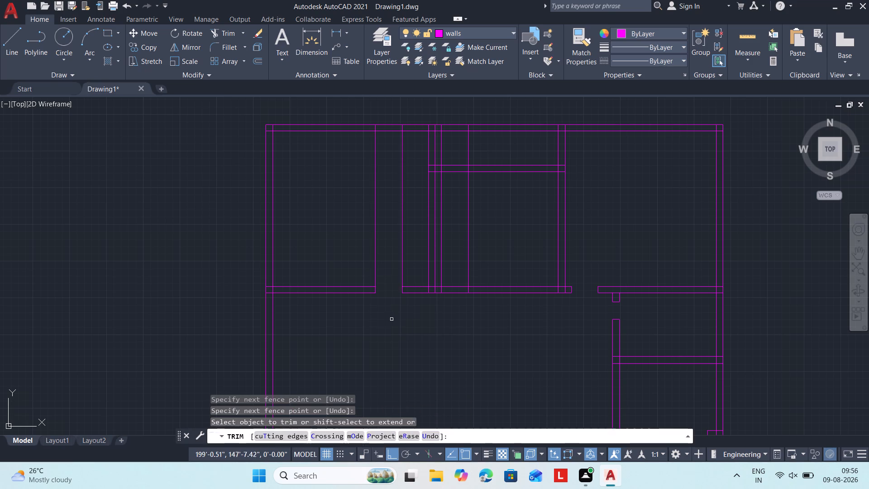
drag(392, 318, 390, 309)
drag(411, 240, 392, 241)
click(304, 246)
click(412, 250)
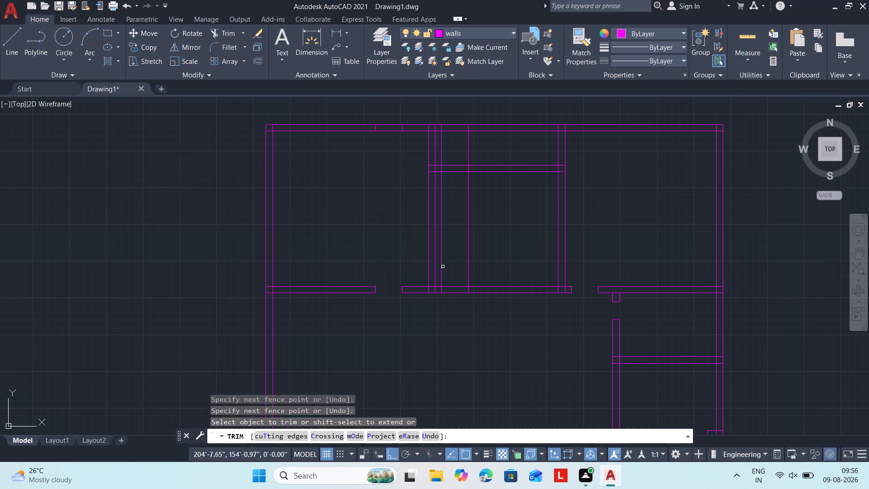
Trim a 3' opening between the guide lines in the top-middle room's bottom wall and trim those guides out of the room.
click(453, 279)
drag(455, 333, 455, 316)
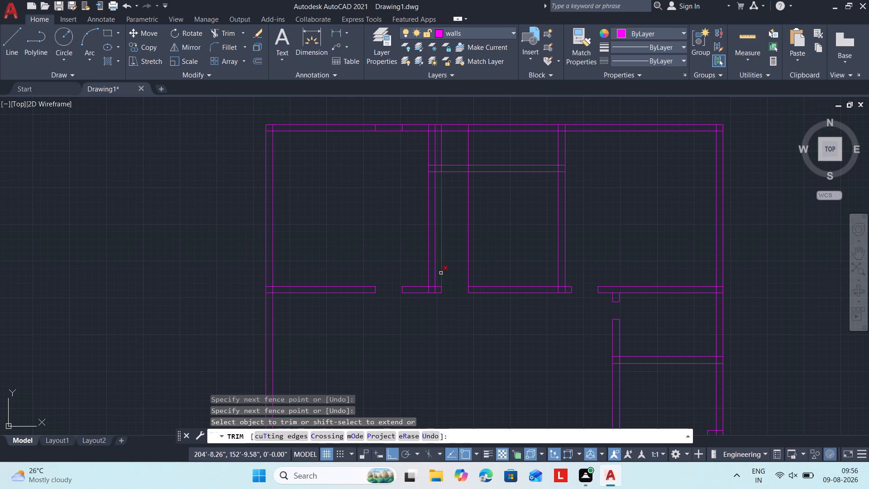
drag(441, 273, 448, 268)
drag(491, 259, 480, 259)
click(454, 259)
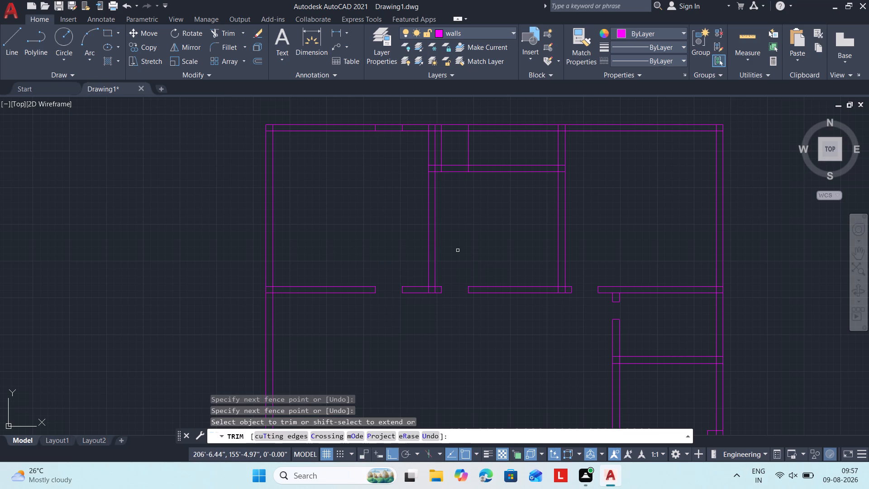
key(Escape)
Erase the leftover guide pieces in the top outer wall and in the narrow space above the top-middle room.
drag(355, 110, 370, 114)
click(409, 147)
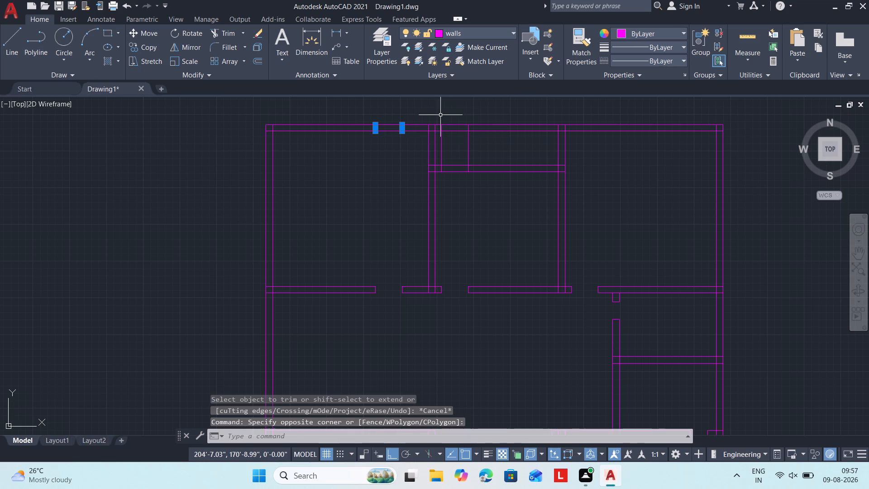
click(430, 116)
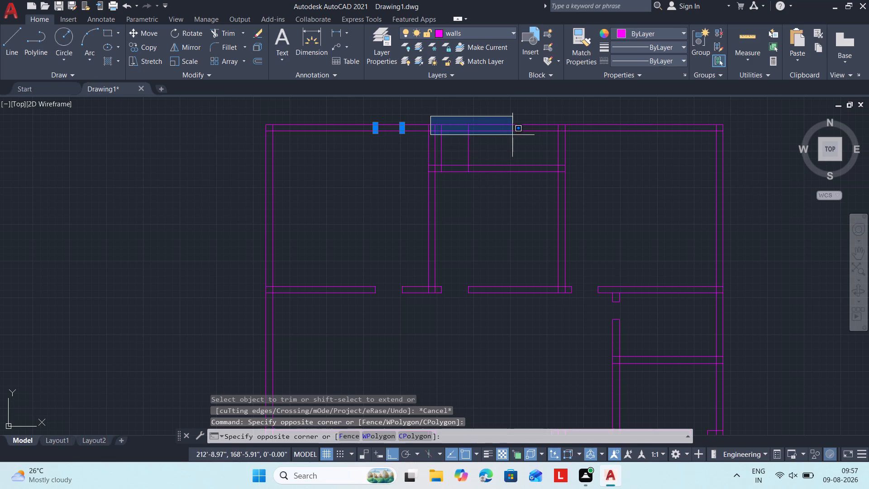
click(505, 179)
text(e)
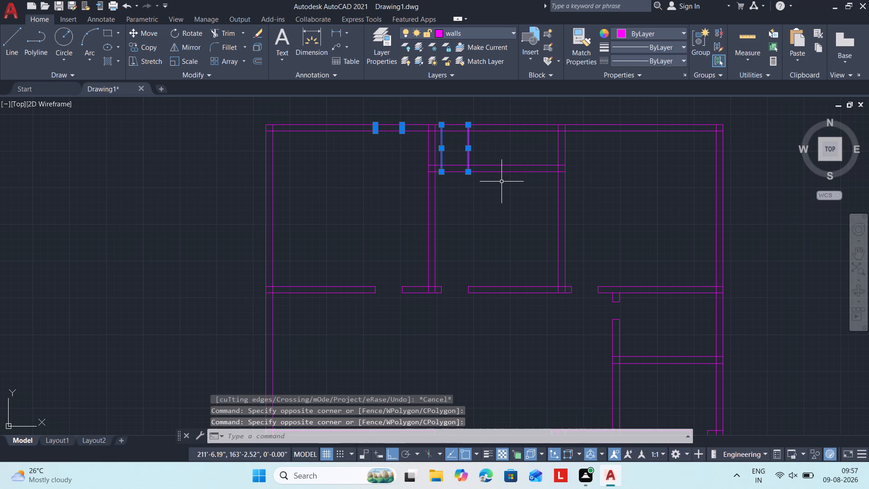
key(space)
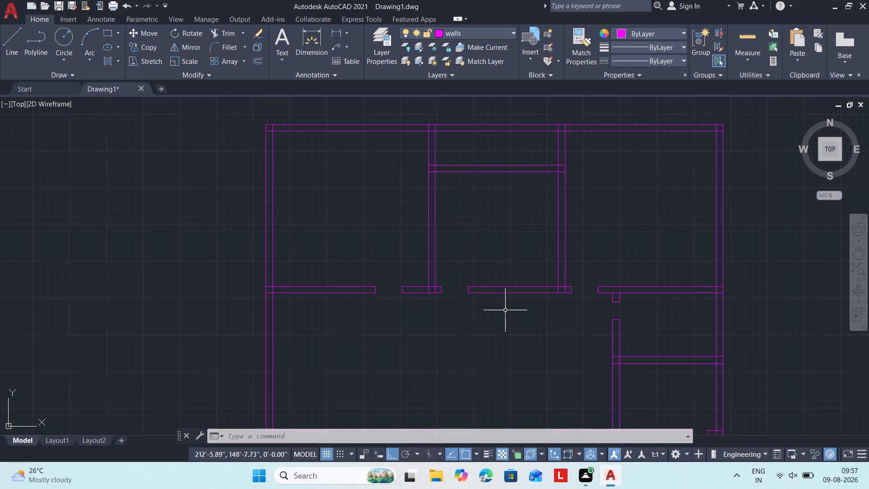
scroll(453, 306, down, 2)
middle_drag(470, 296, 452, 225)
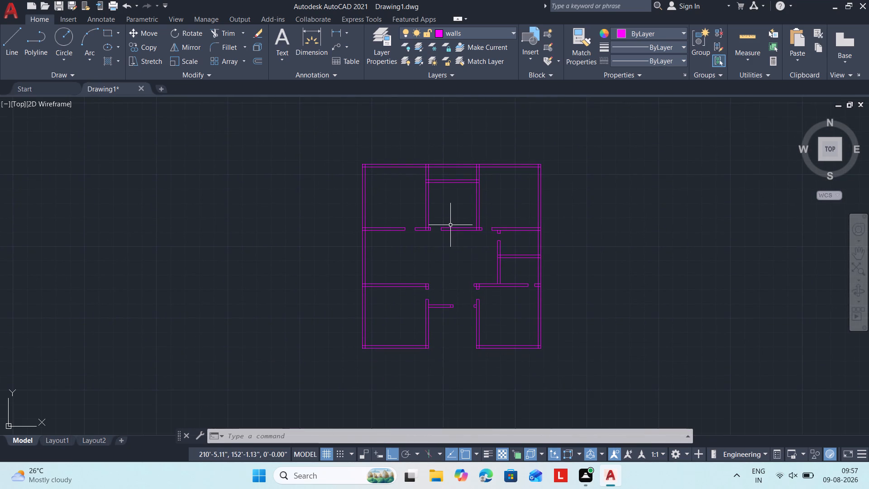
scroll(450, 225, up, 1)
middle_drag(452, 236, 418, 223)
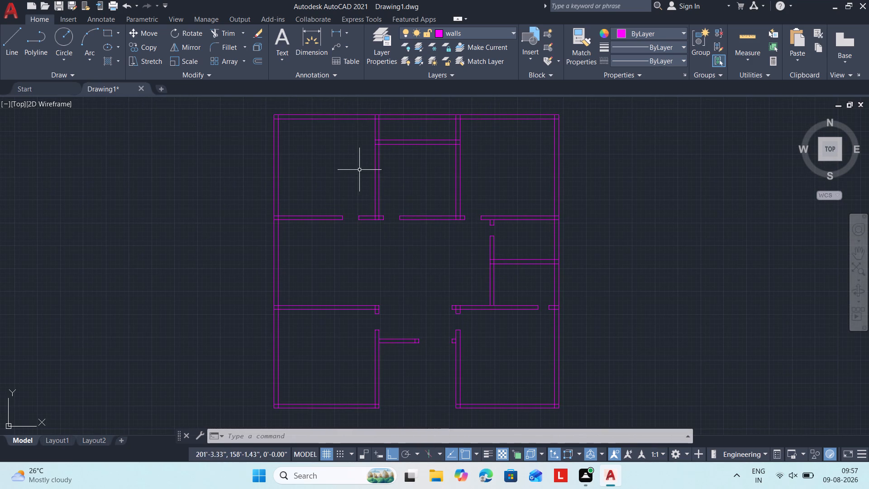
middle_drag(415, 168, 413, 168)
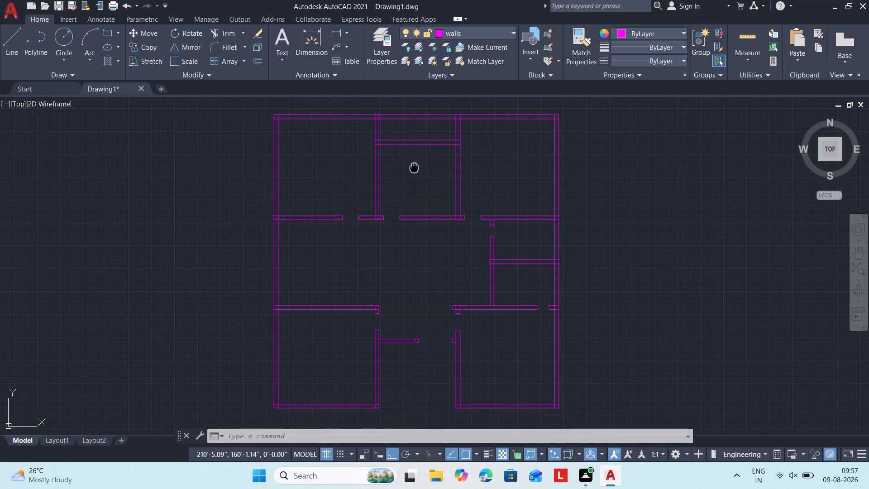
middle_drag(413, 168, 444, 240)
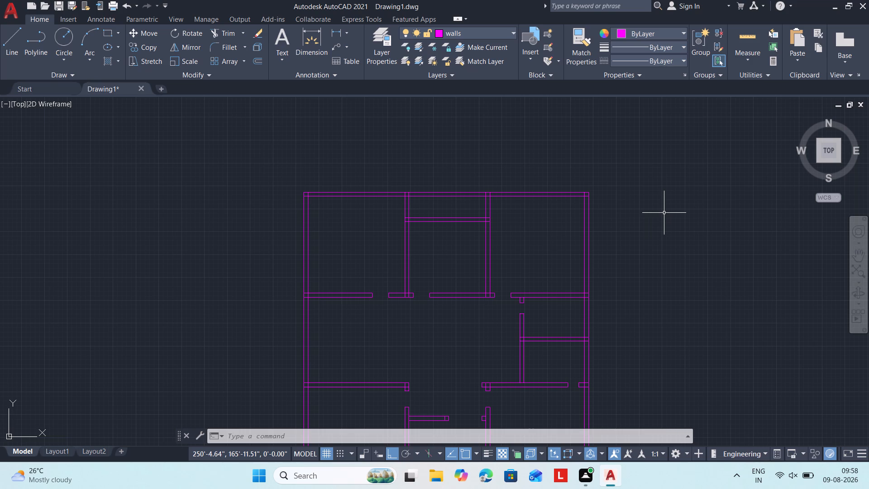
Draw a horizontal construction line through the midpoint between the inner top and bottom corners of the top-right room's outer wall.
text(xl h)
key(space)
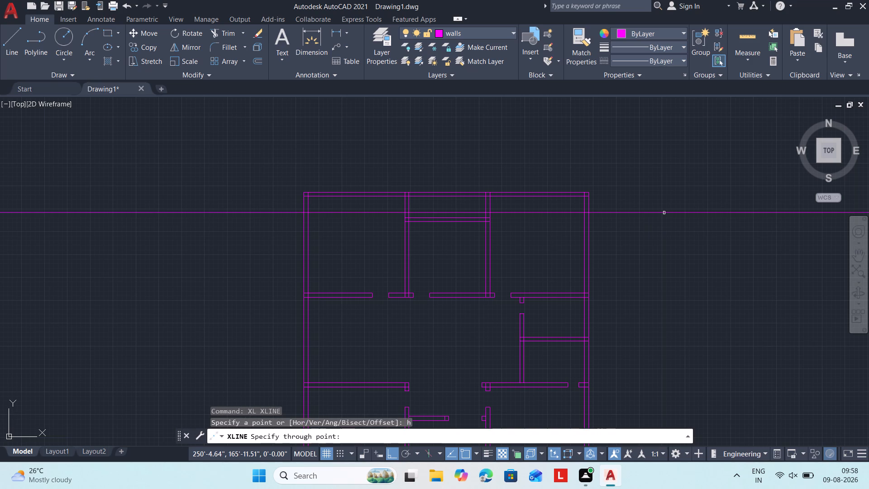
text(m2p)
key(space)
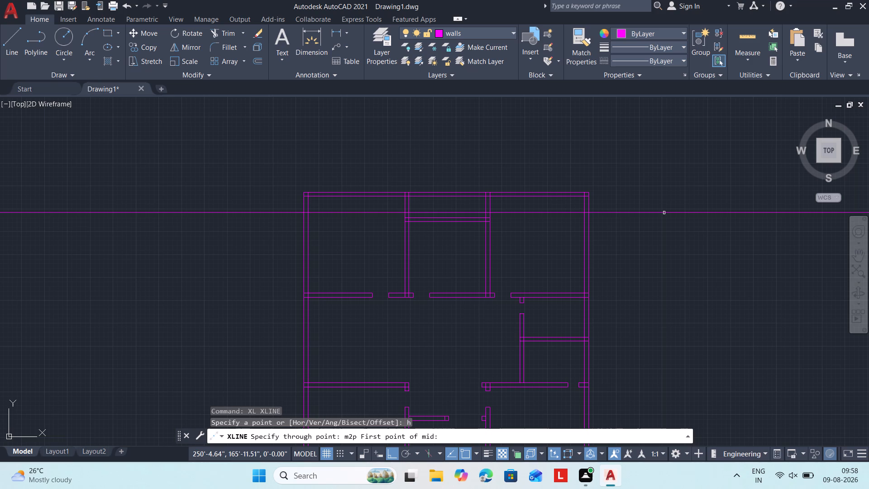
click(584, 197)
click(583, 291)
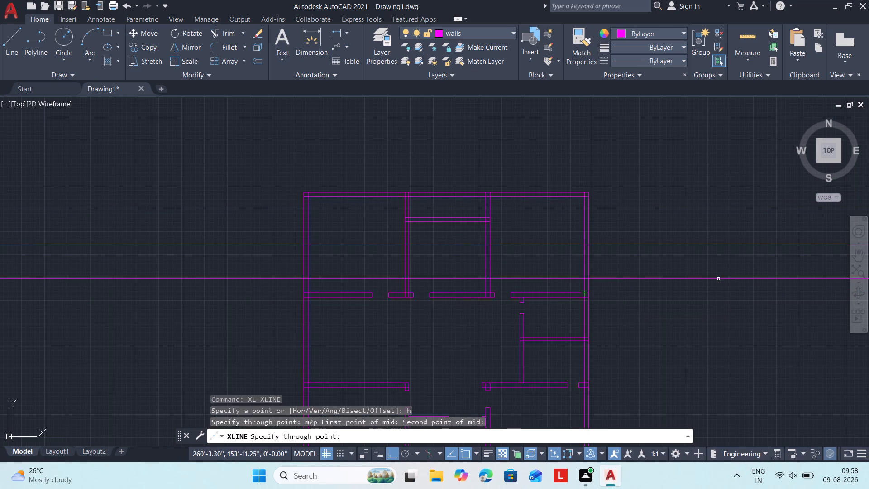
key(Escape)
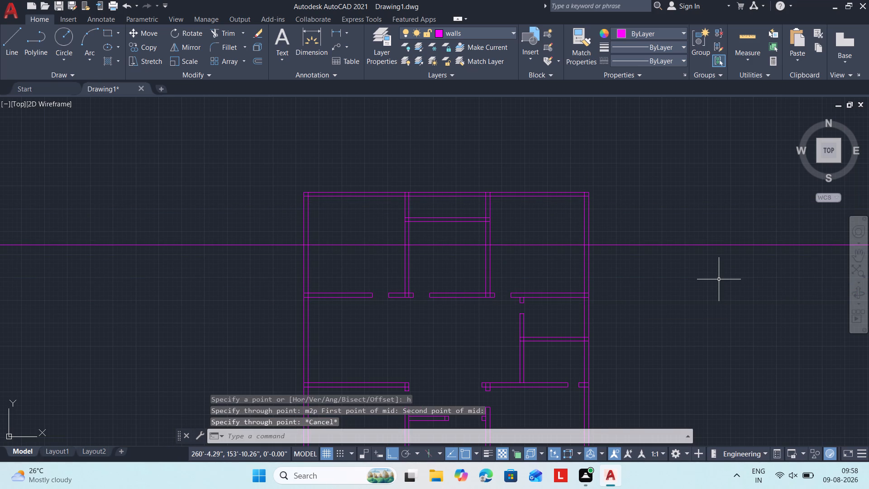
Offset the horizontal construction line 2.5' upward and 2.5' downward.
middle_drag(477, 264, 458, 214)
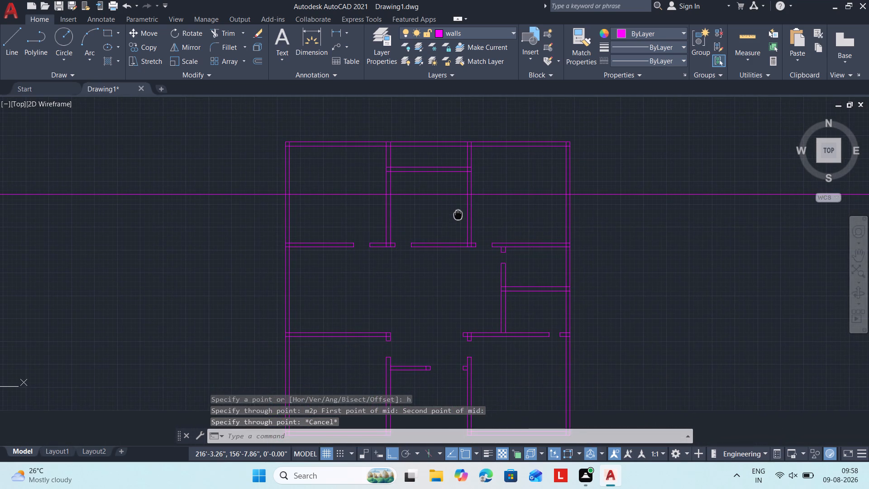
middle_drag(458, 214, 468, 213)
scroll(471, 214, up, 1)
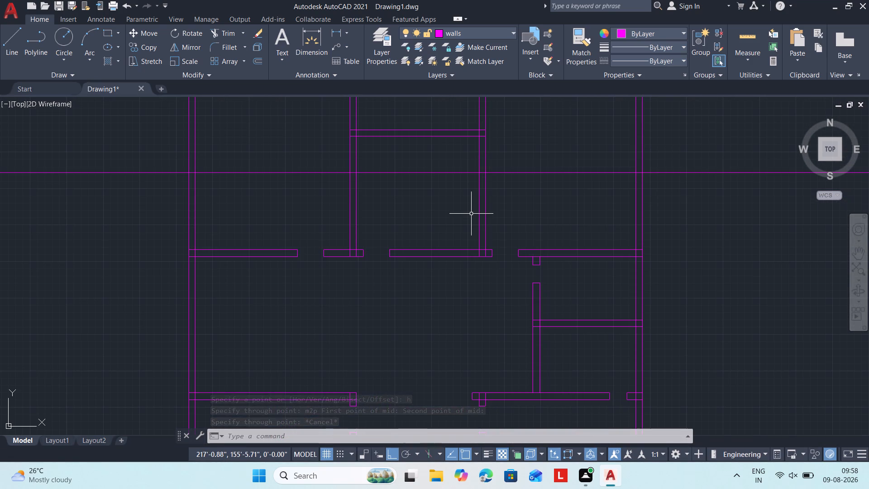
scroll(468, 270, down, 2)
key(o)
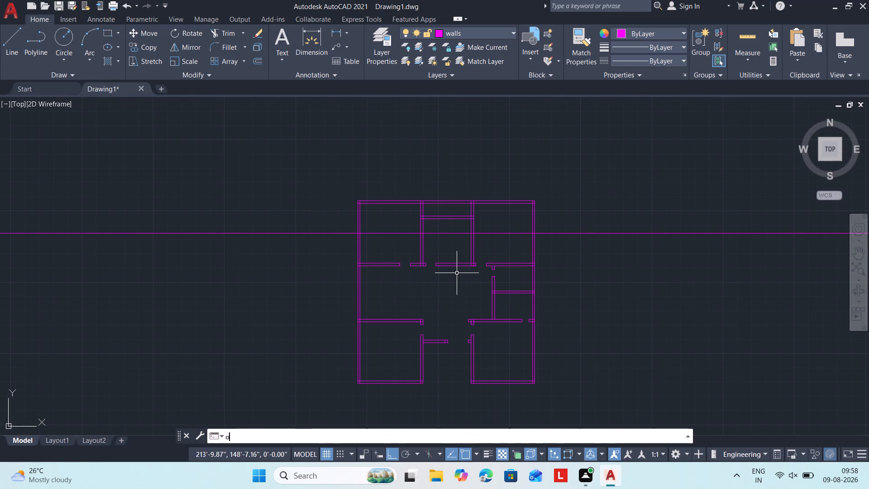
key(space)
key(2)
text(.5.)
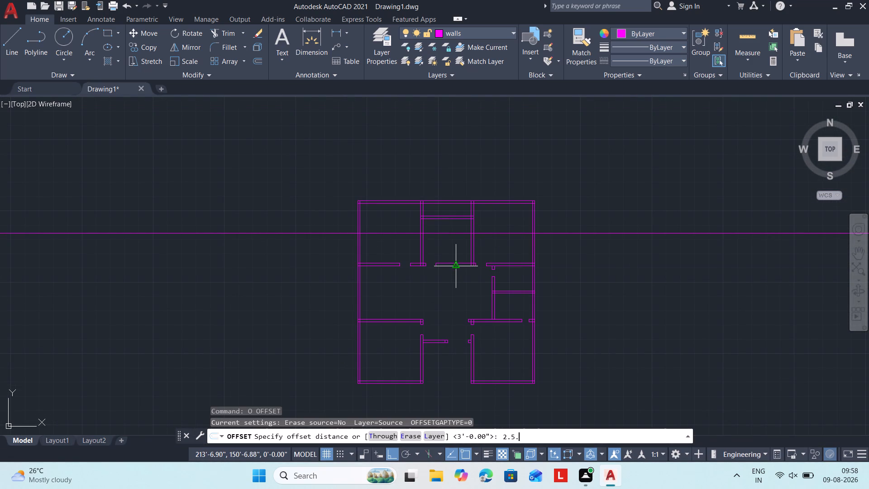
key(BackSpace)
key(apostrophe)
key(Return)
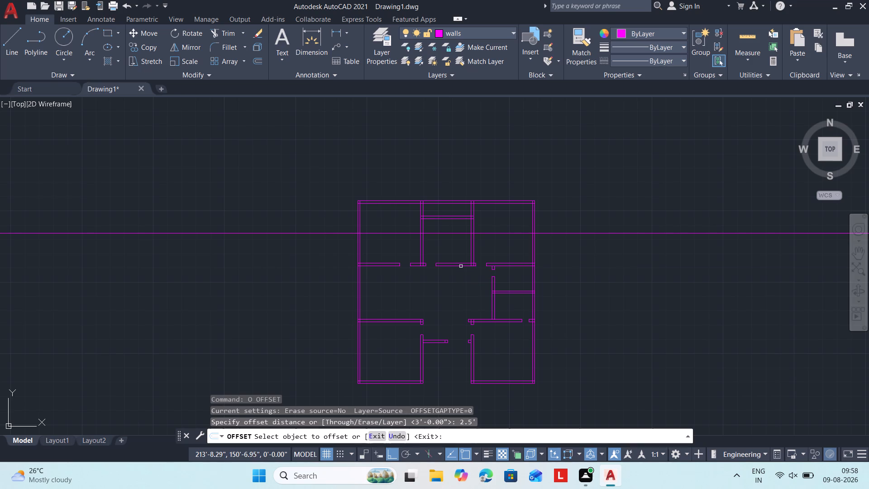
click(495, 235)
click(495, 213)
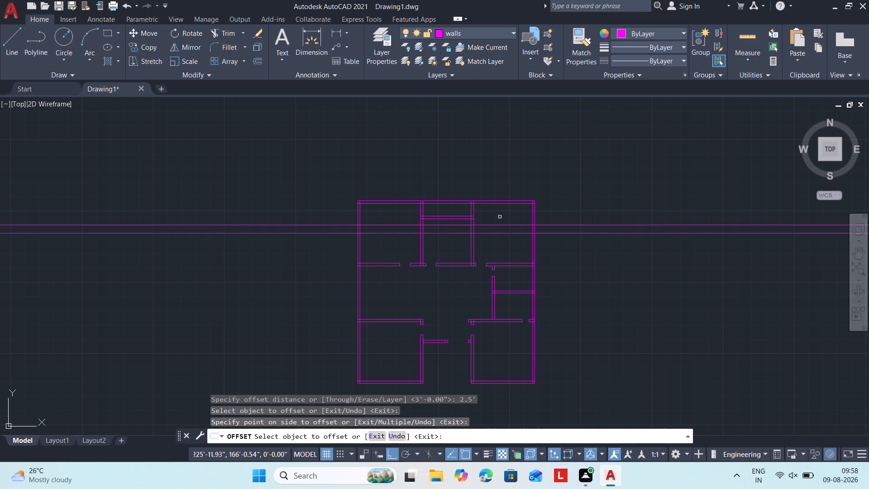
drag(497, 234, 497, 238)
drag(506, 280, 506, 275)
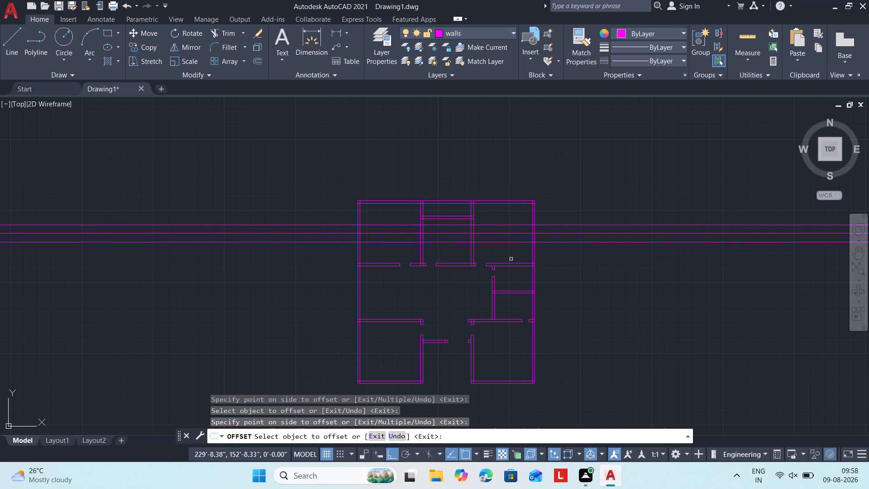
key(Escape)
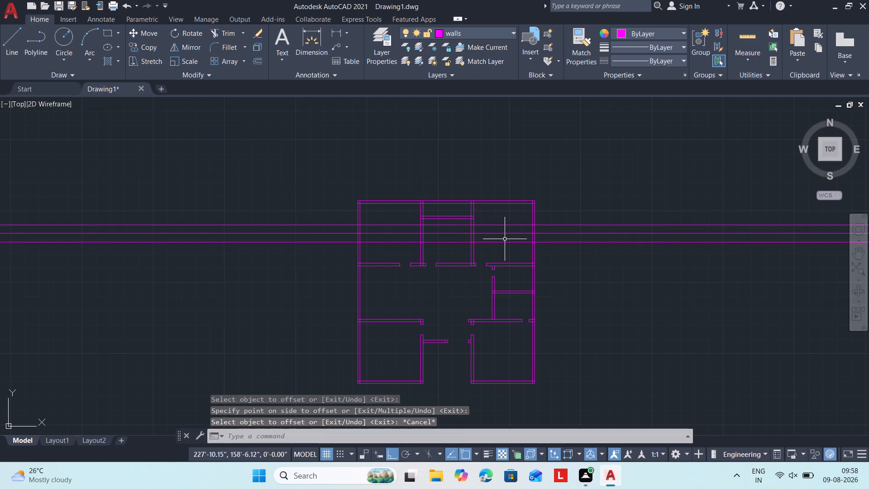
Erase the middle horizontal construction line, keeping its two offset guides.
click(505, 239)
click(492, 230)
text(e)
key(space)
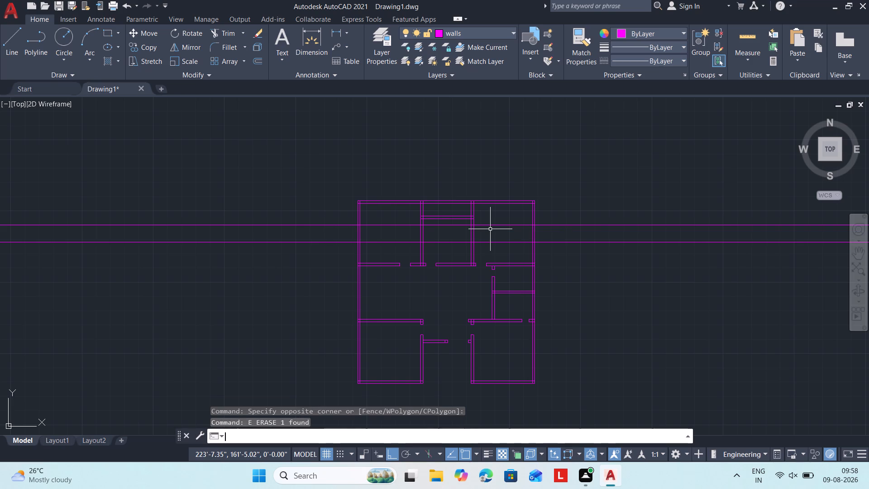
Trim openings between the two guide lines in the outer side walls of the top-right and top-left rooms.
text(tr)
key(space)
key(space)
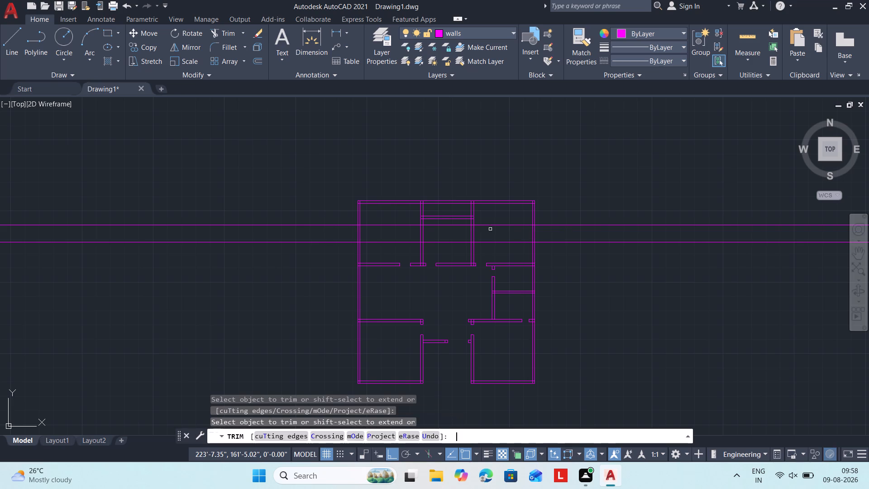
drag(549, 232, 537, 237)
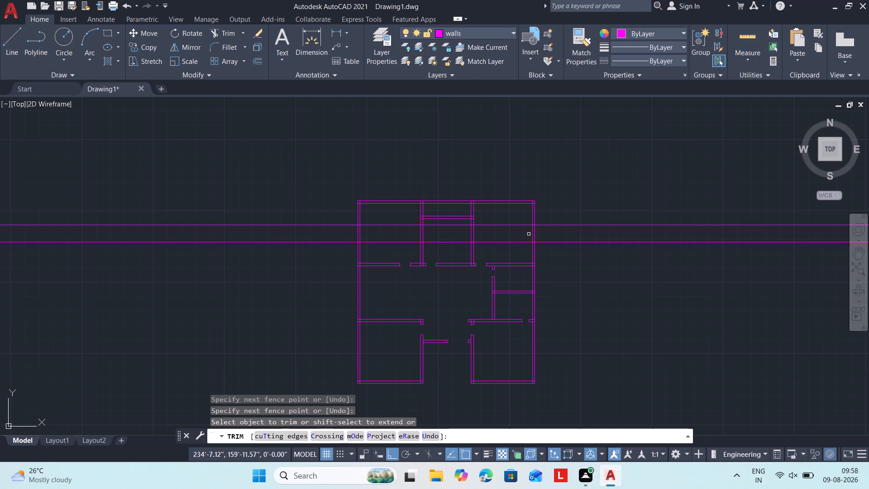
drag(553, 233, 532, 230)
click(519, 233)
click(498, 239)
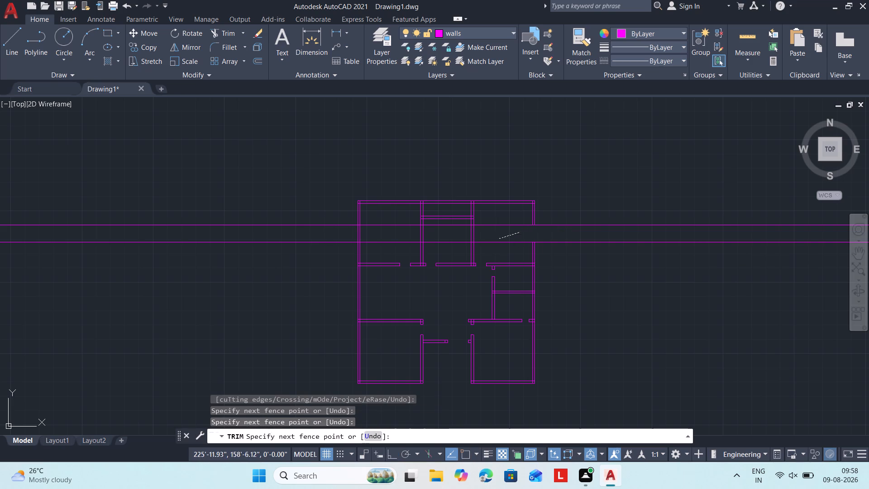
click(378, 236)
click(335, 234)
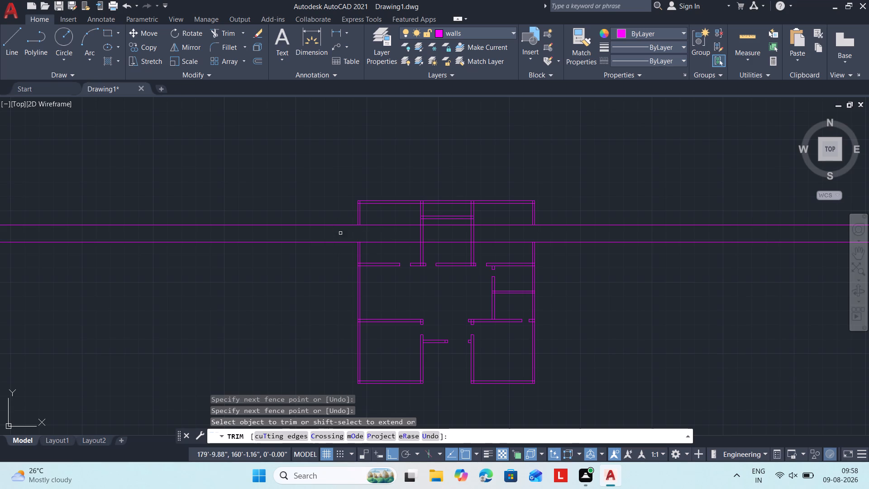
Trim the two guide lines out of the top-left room, both sides outside the plan, and the top-right room.
drag(378, 219, 378, 223)
click(379, 251)
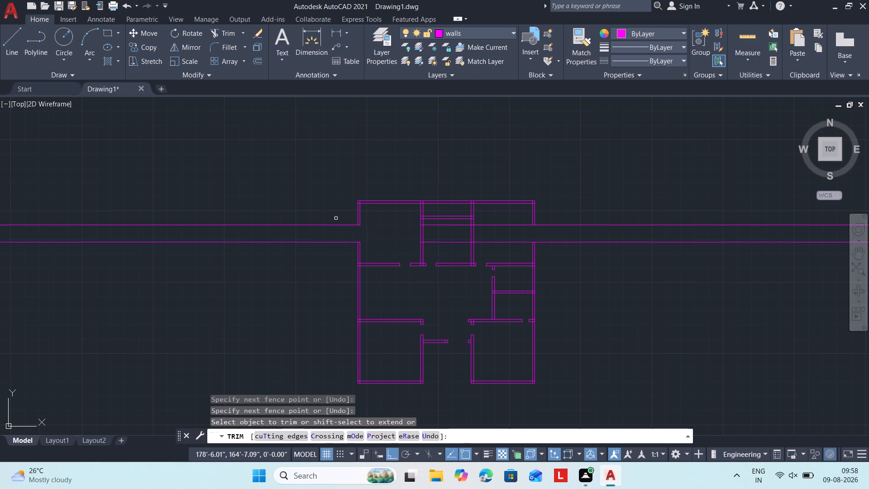
click(331, 211)
click(348, 267)
drag(573, 203, 577, 225)
click(577, 268)
click(562, 216)
click(512, 218)
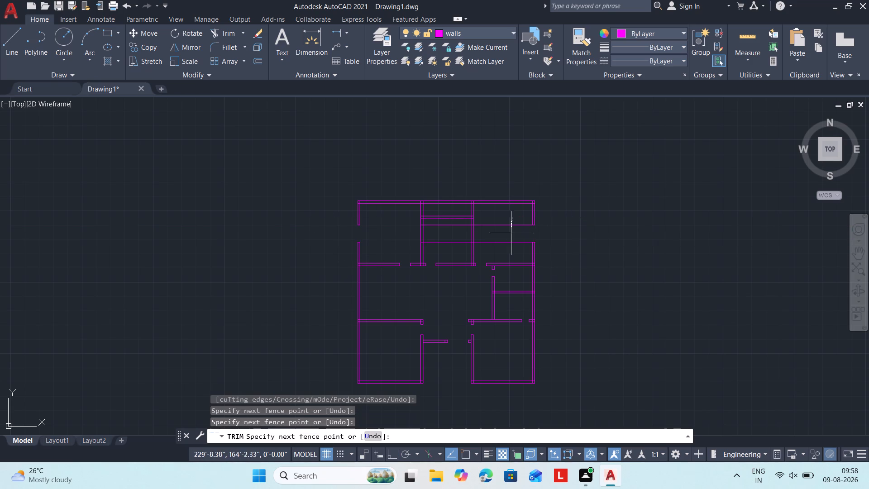
click(511, 254)
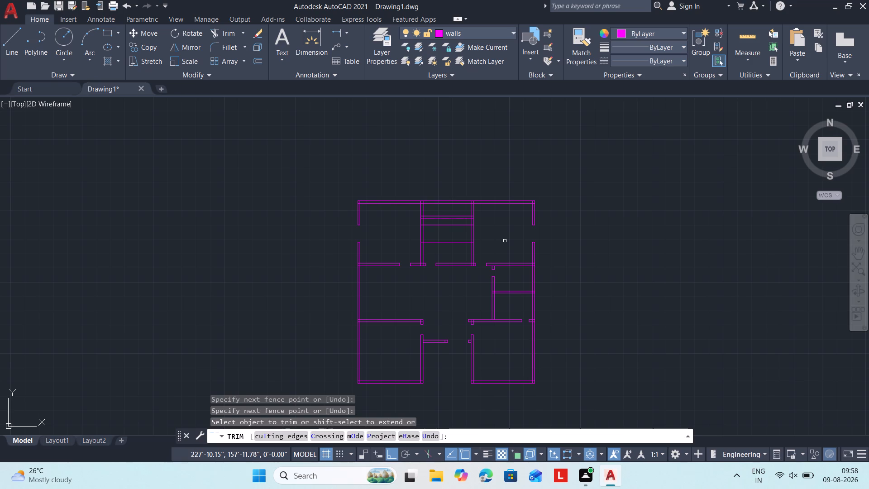
key(Escape)
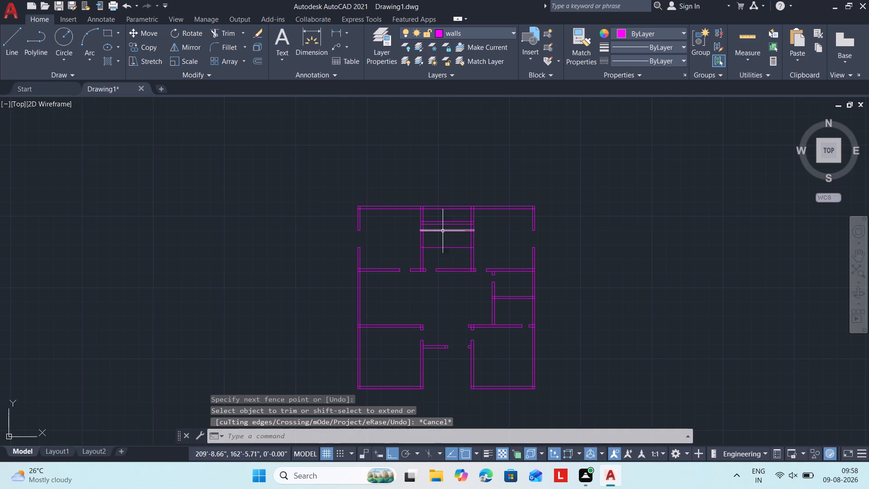
Erase the two leftover guide pieces crossing the top-middle room and its side walls.
click(436, 228)
click(442, 254)
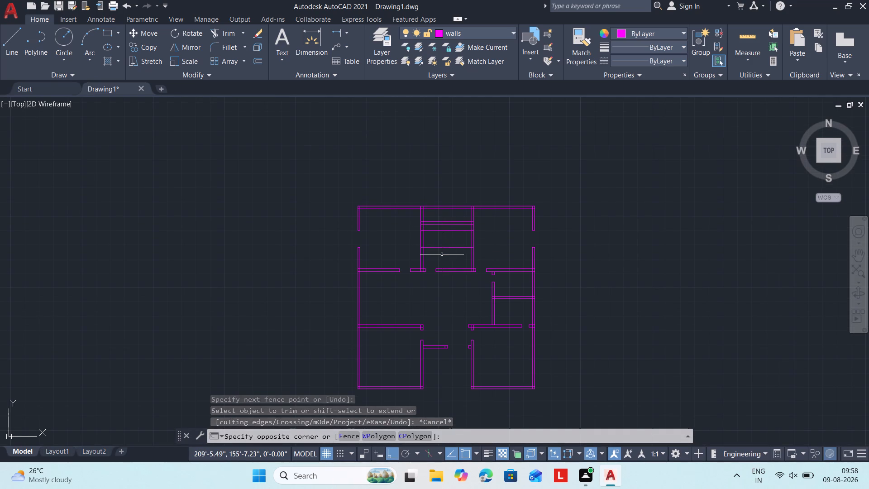
drag(442, 254, 442, 249)
click(435, 226)
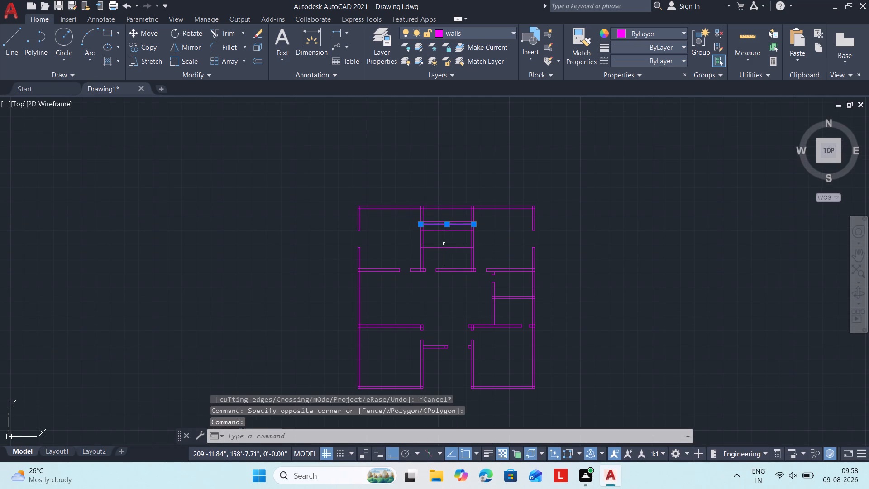
key(Escape)
click(443, 232)
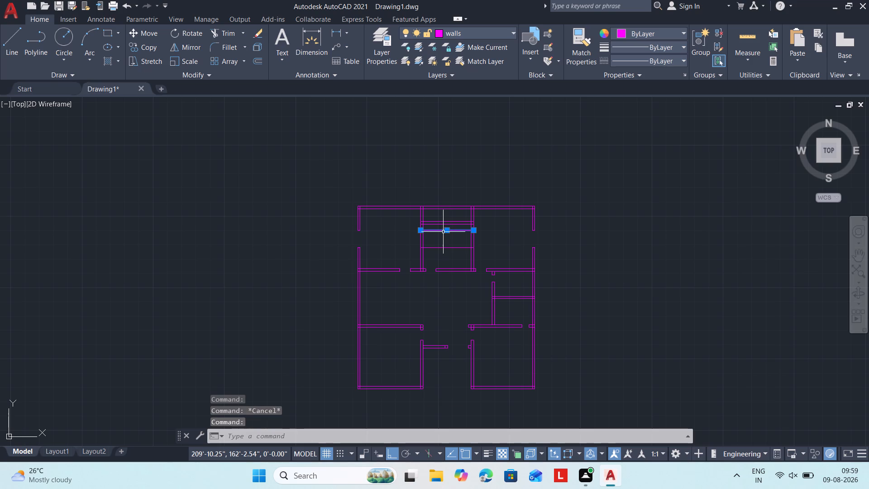
click(445, 247)
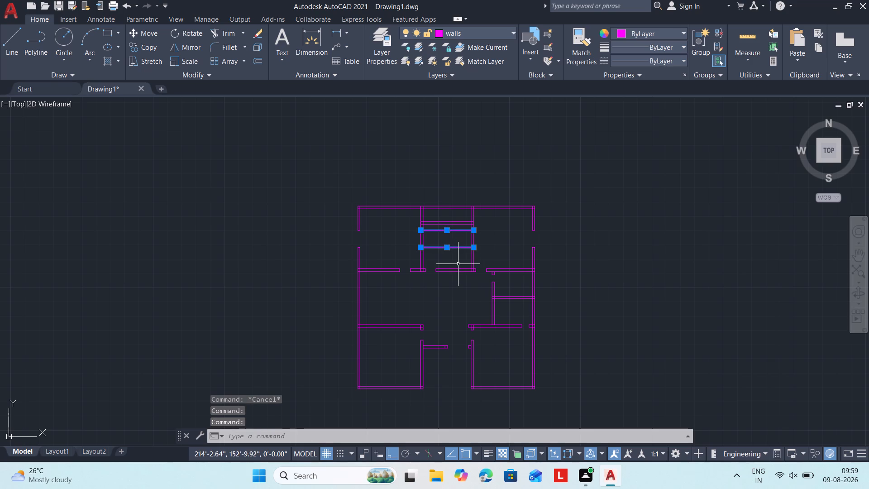
text(e)
key(space)
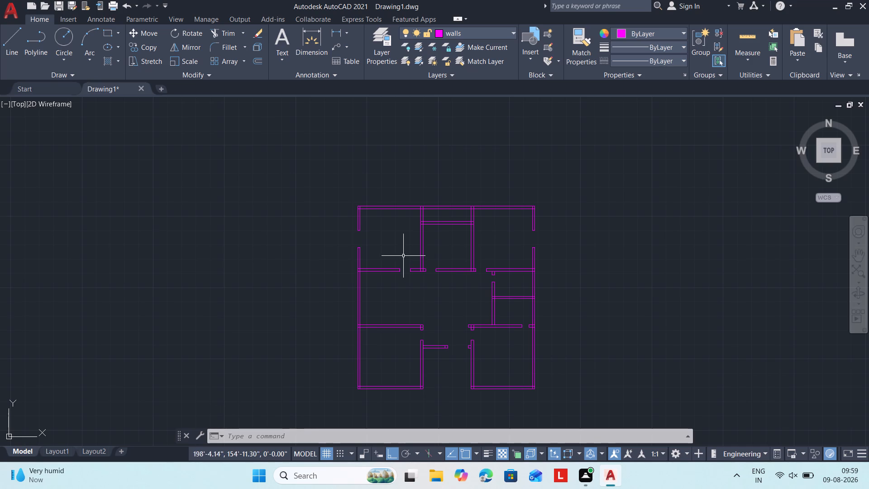
Draw a horizontal construction line midway between the upper and lower walls of the narrow space above the top-middle room.
text(xl)
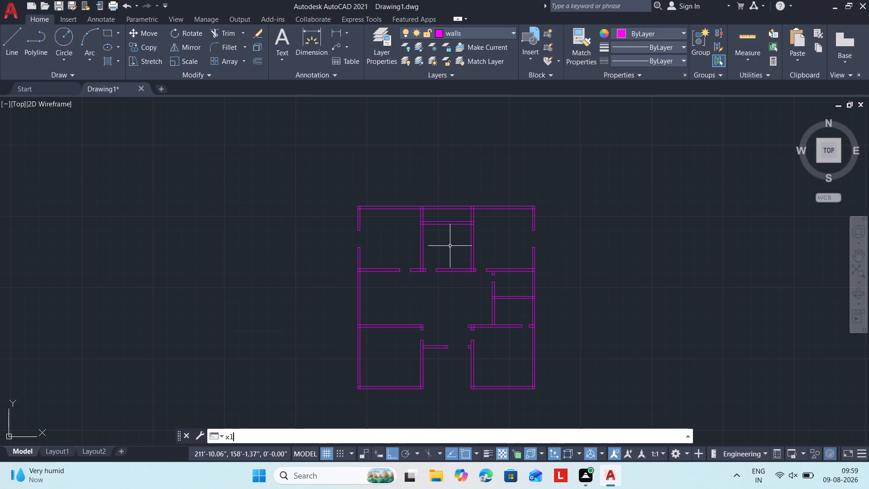
key(space)
text(h m22)
key(BackSpace)
text(p)
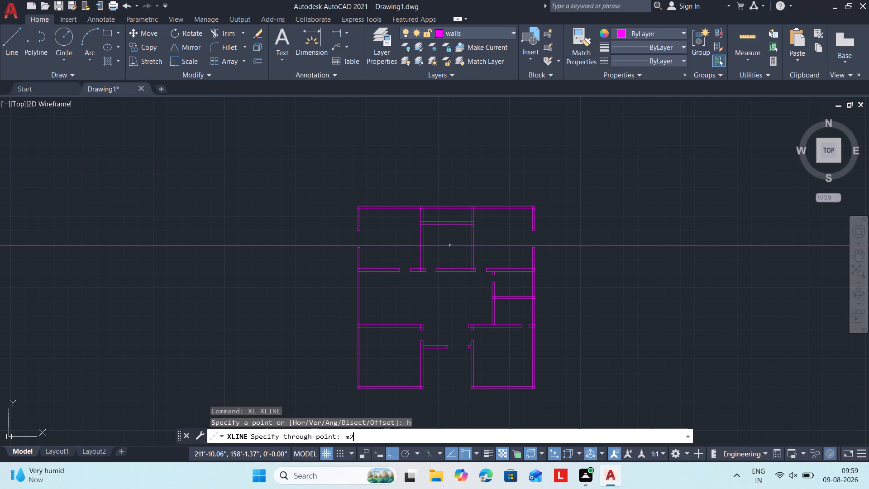
key(space)
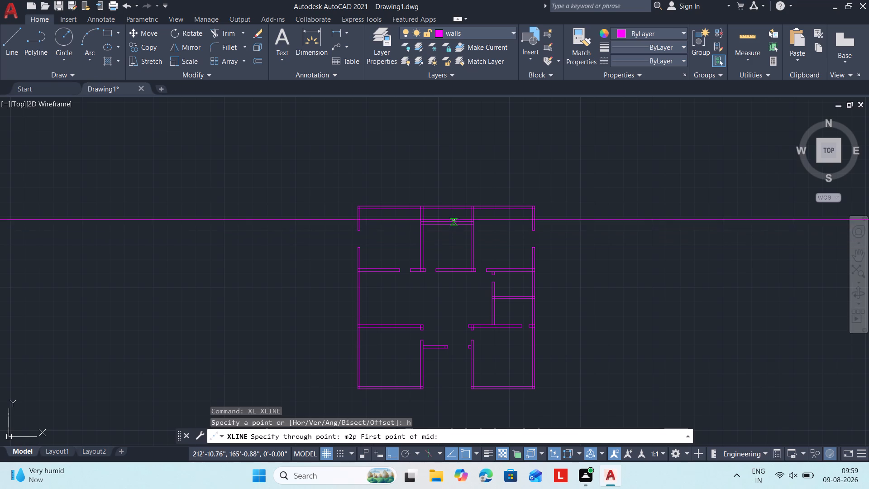
scroll(453, 216, up, 3)
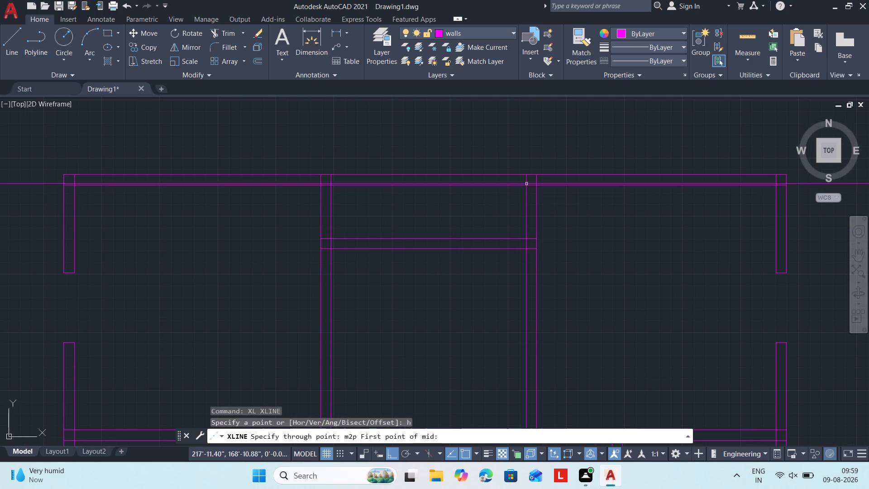
click(526, 184)
click(526, 240)
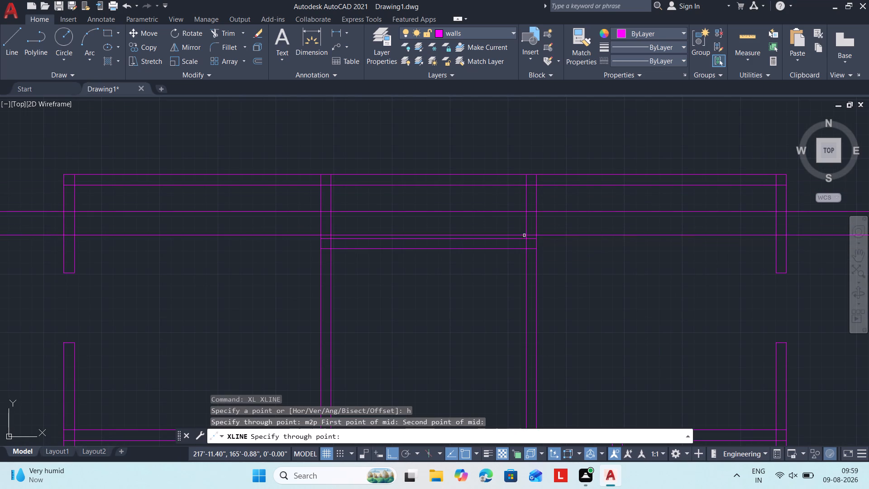
key(Escape)
Offset the new horizontal construction line 1' upward and 1' downward within the narrow space.
text(o)
key(space)
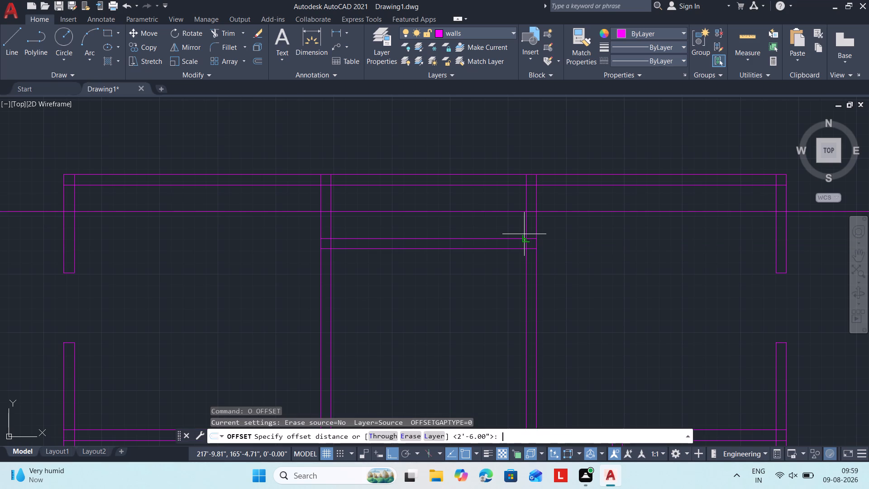
text(1')
key(Return)
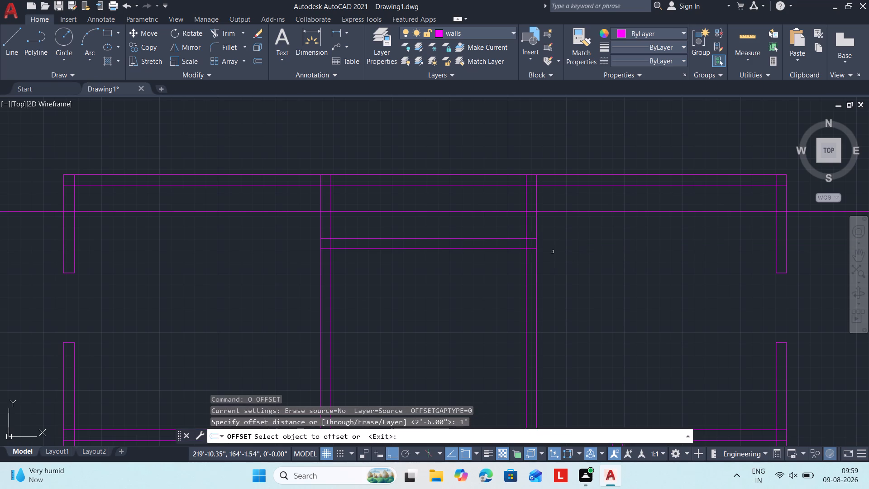
click(548, 212)
click(547, 200)
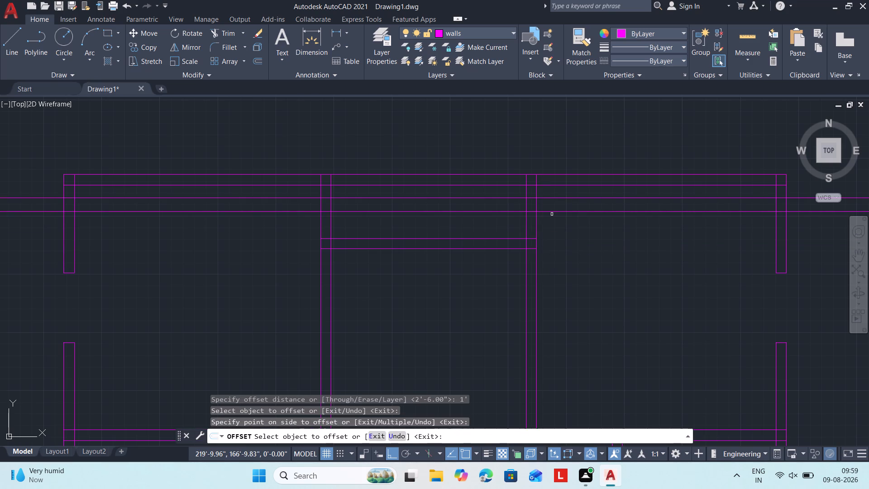
click(552, 214)
click(553, 212)
click(551, 232)
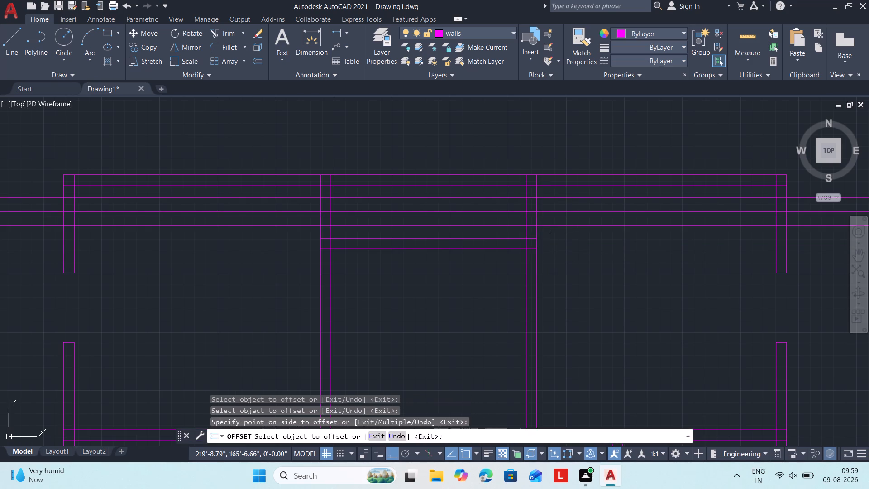
Erase the central horizontal construction line between the two offset guides in the narrow space above the top-middle room.
key(Escape)
click(551, 221)
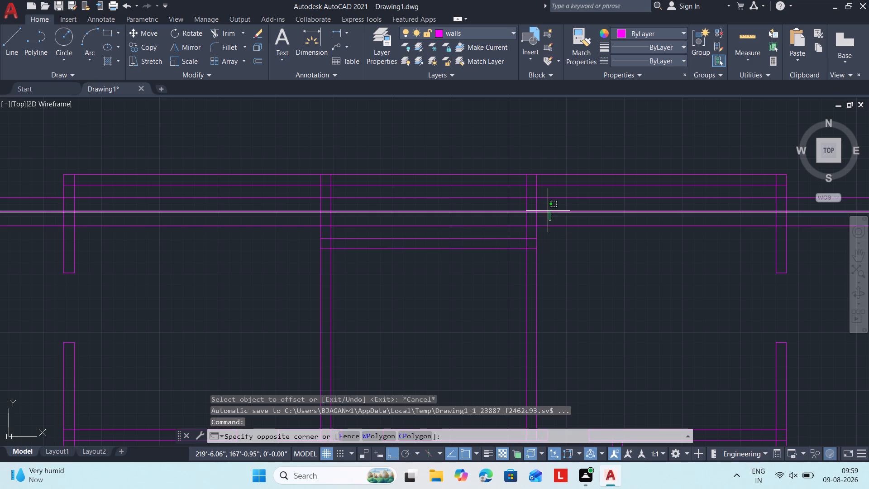
click(548, 210)
text(e tr)
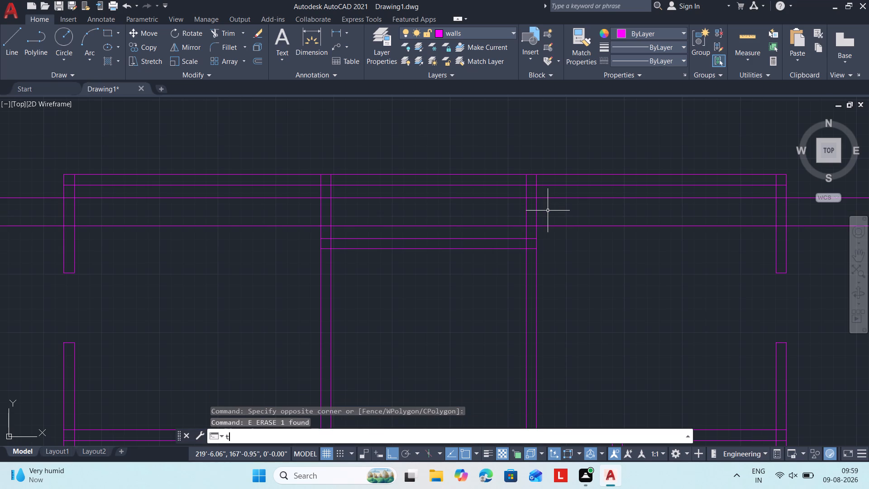
Trim both side walls of the narrow space between the two horizontal guide lines to open passages.
key(space)
key(space)
key(space)
drag(548, 210, 541, 210)
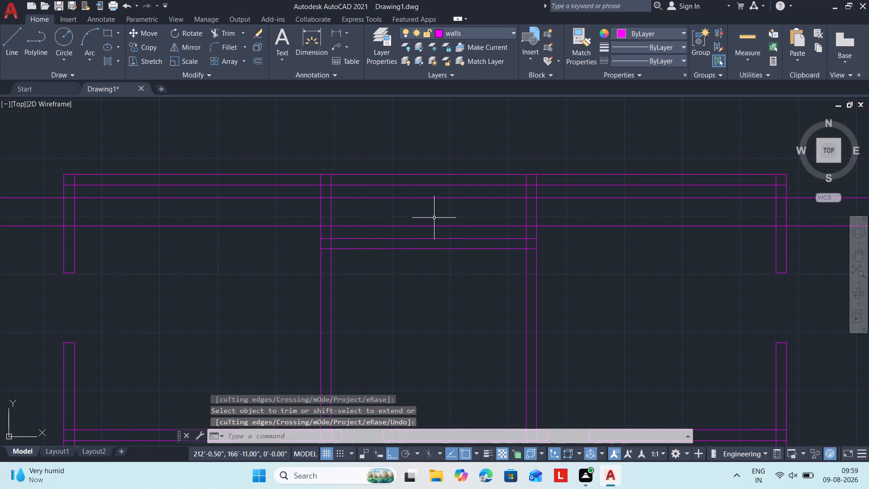
key(Escape)
text(trr)
key(space)
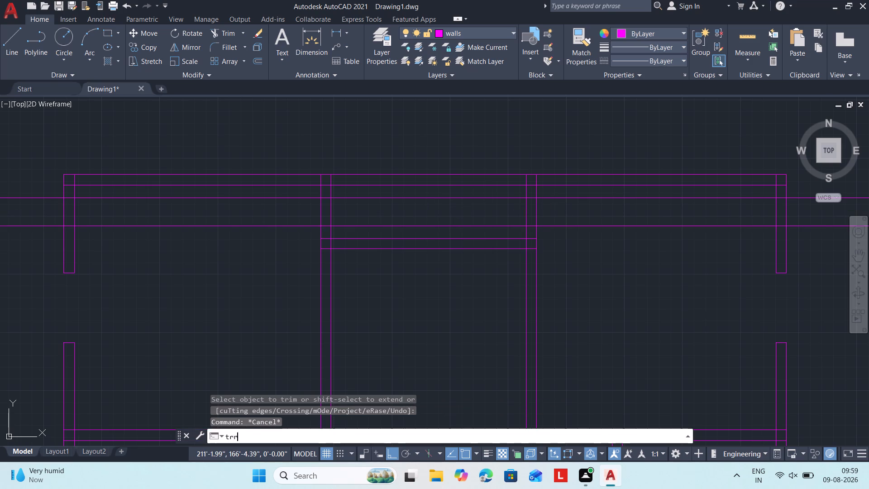
key(space)
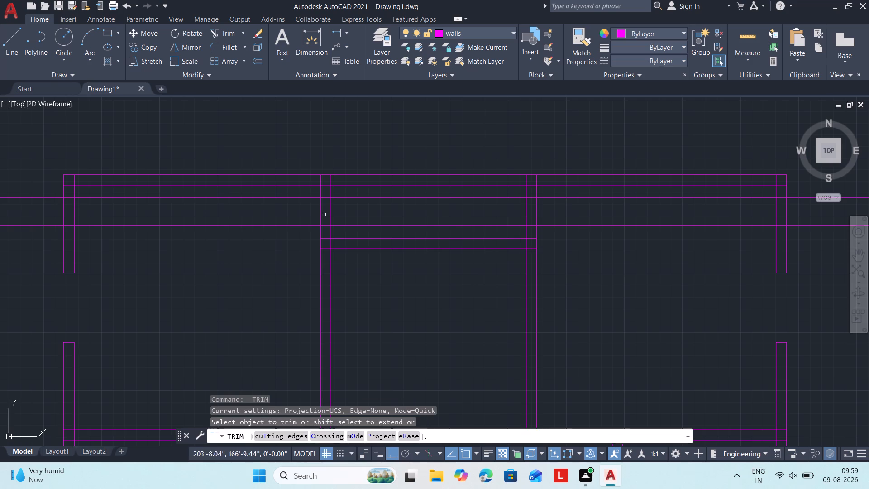
click(297, 210)
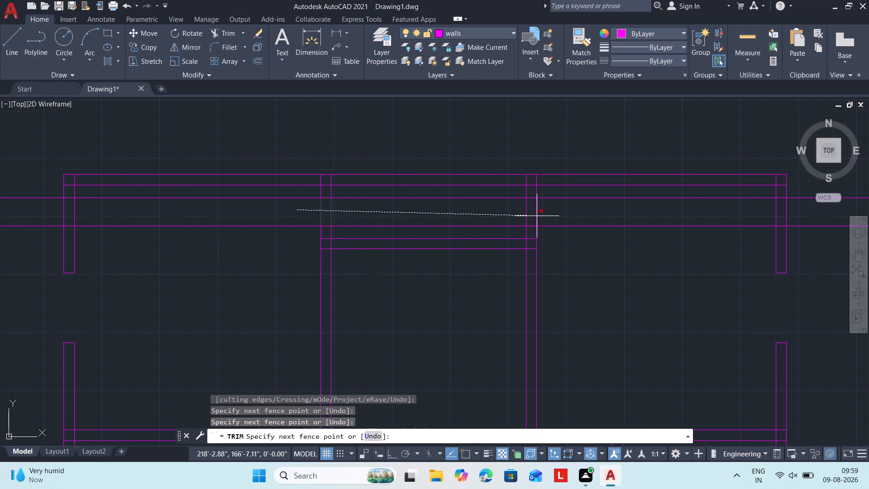
click(573, 214)
Trim the two horizontal guides out of the top-right room, the narrow space and the top-left room.
click(550, 192)
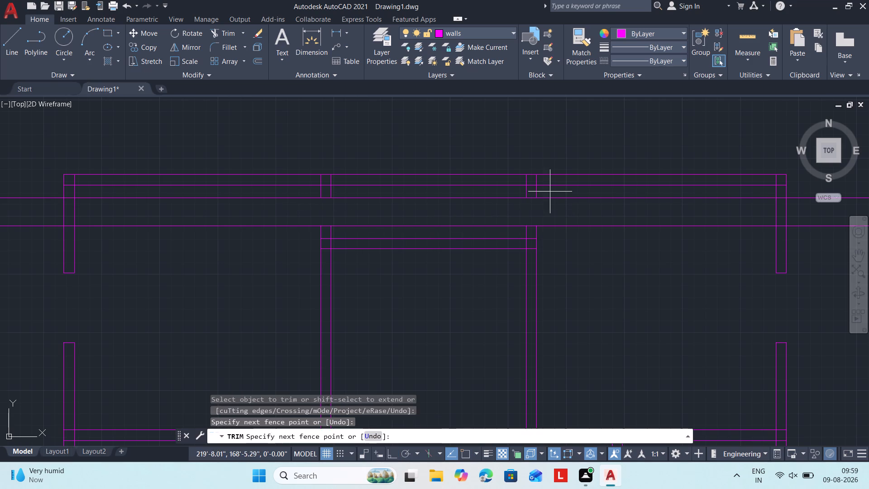
drag(555, 238, 552, 234)
click(492, 192)
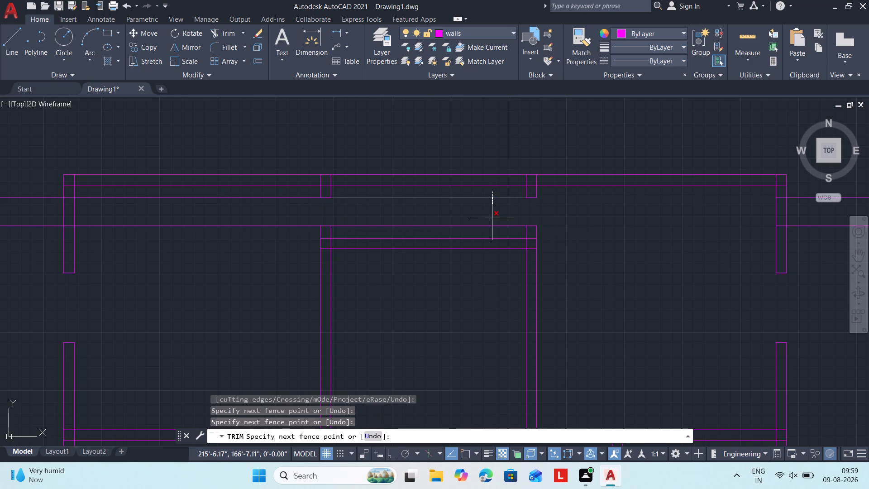
click(492, 231)
click(277, 193)
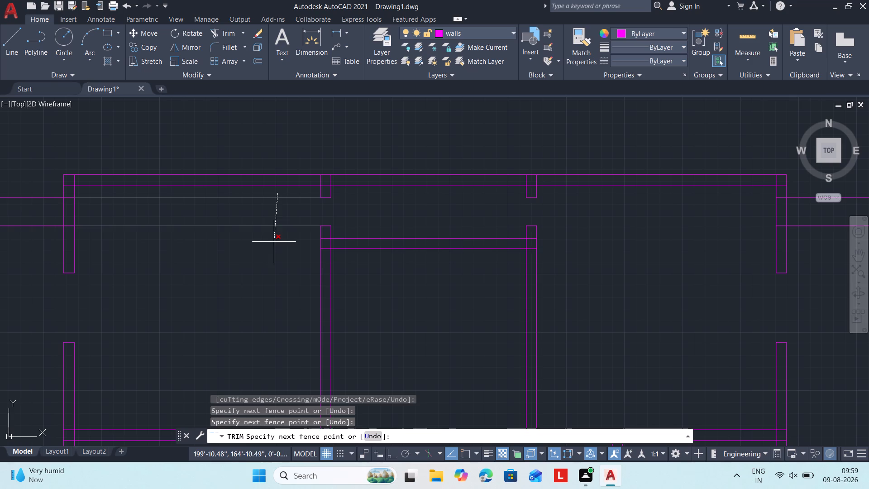
click(274, 243)
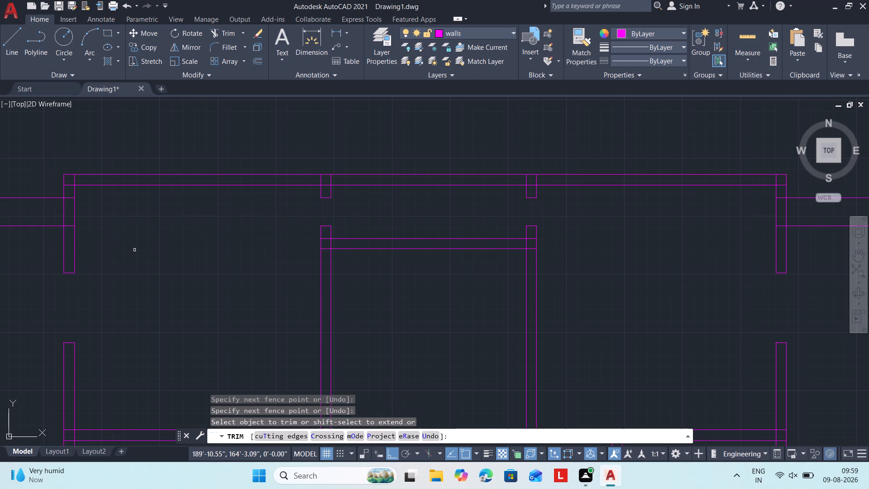
key(Escape)
Erase the leftover guide pieces crossing the left and right outer walls and extending outside the plan.
drag(47, 236, 33, 209)
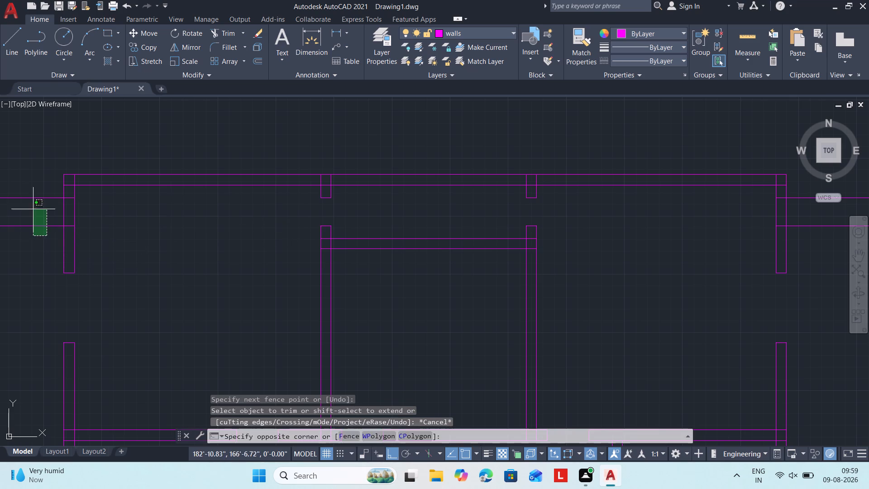
click(7, 132)
middle_drag(787, 228, 749, 232)
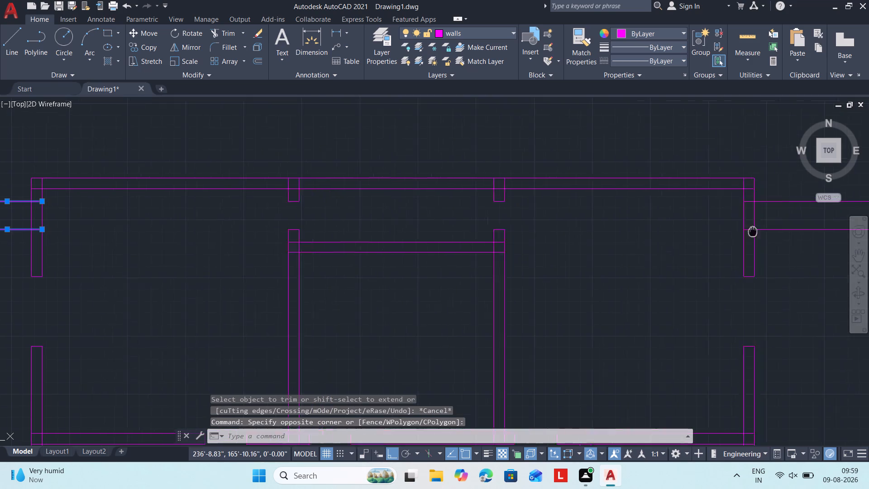
middle_drag(749, 232, 649, 243)
drag(753, 273, 721, 231)
click(668, 172)
text(e)
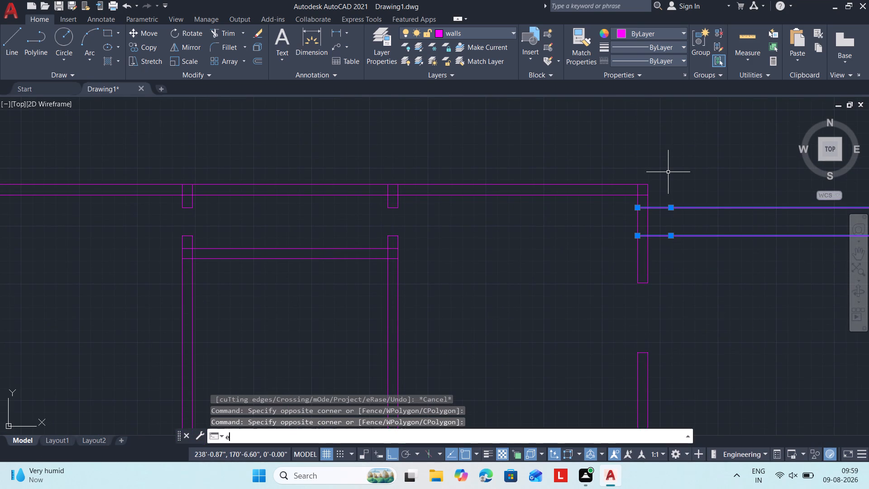
key(space)
Offset the inner face of the top-middle room's right wall 2' into the room.
scroll(409, 187, down, 2)
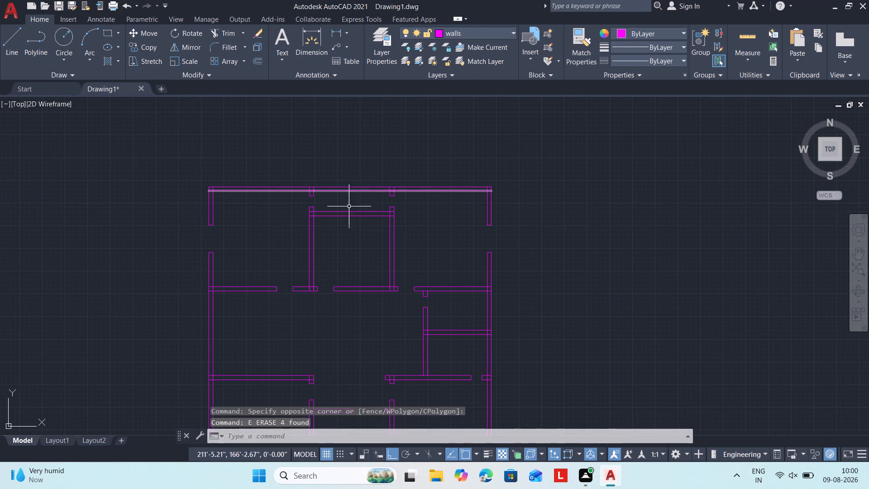
middle_drag(339, 210, 543, 190)
scroll(543, 188, up, 1)
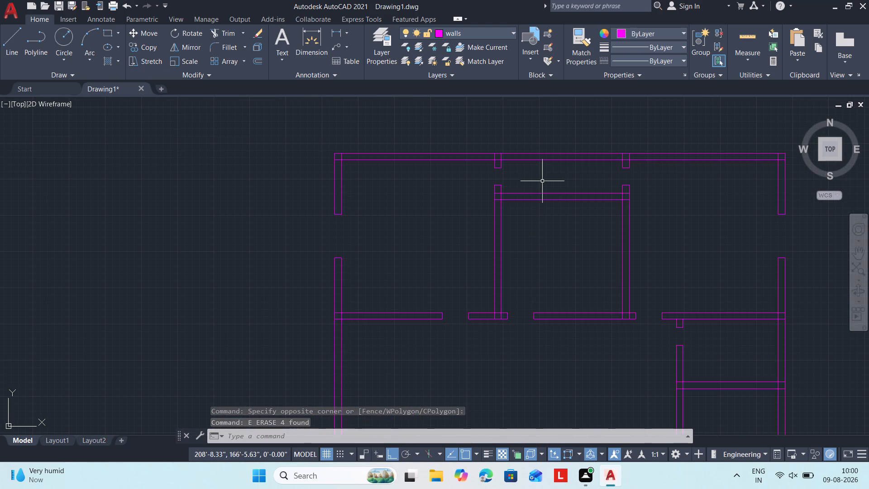
scroll(543, 181, up, 1)
middle_drag(576, 179, 520, 184)
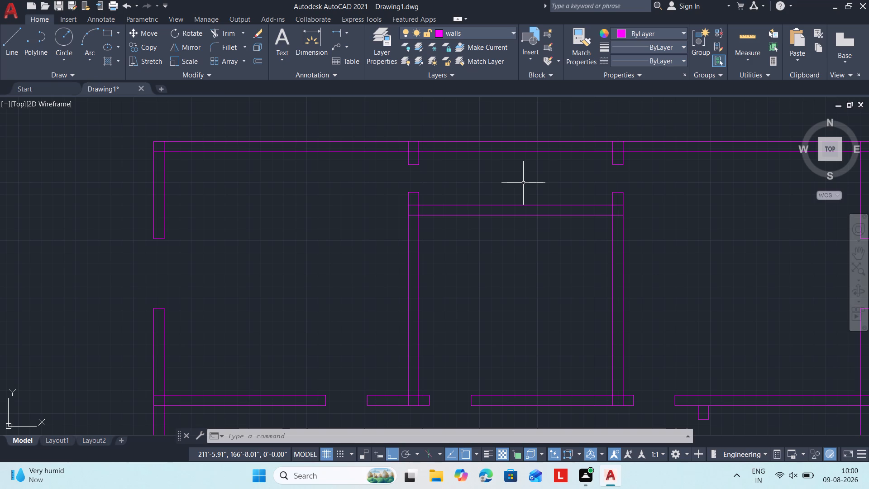
text(o)
key(space)
text(2')
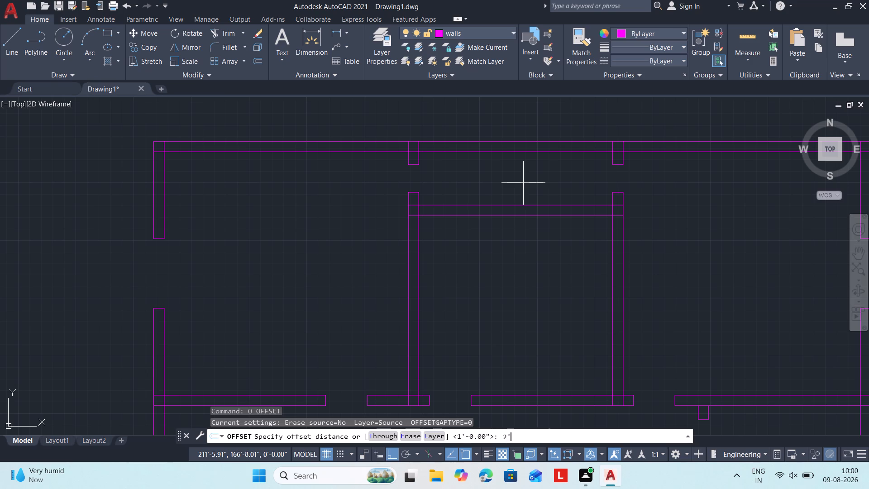
key(Return)
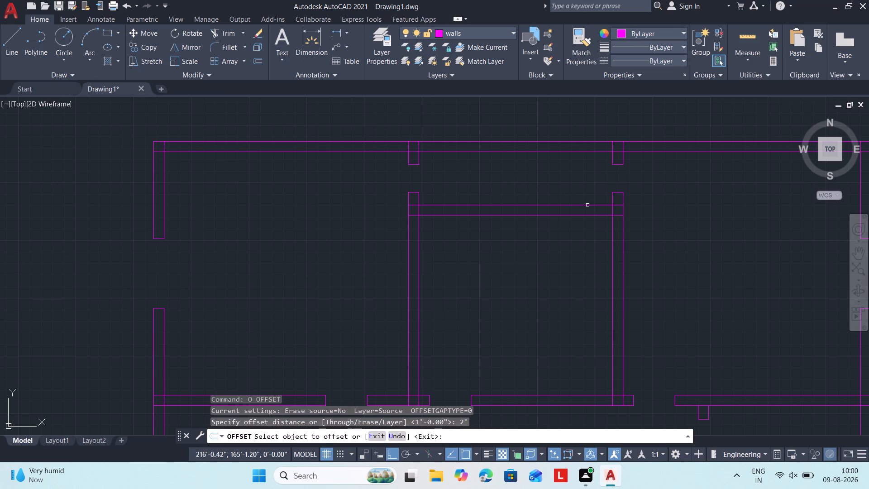
drag(612, 229, 605, 230)
click(552, 230)
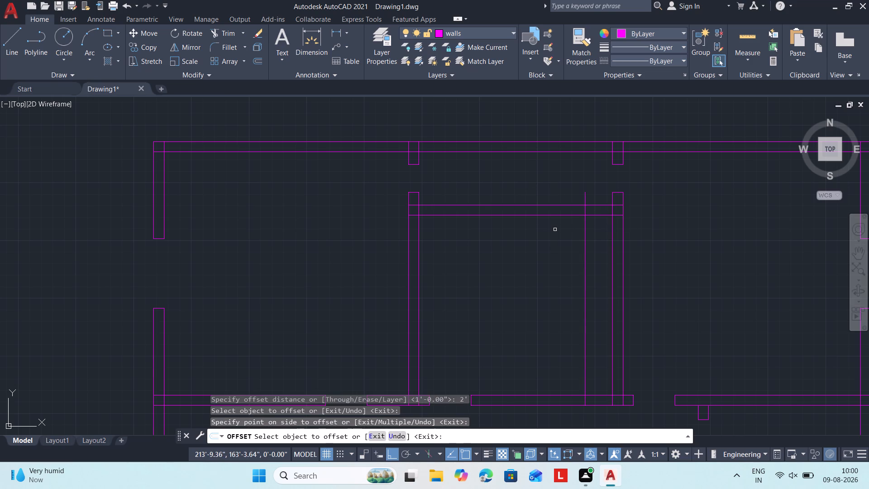
key(Escape)
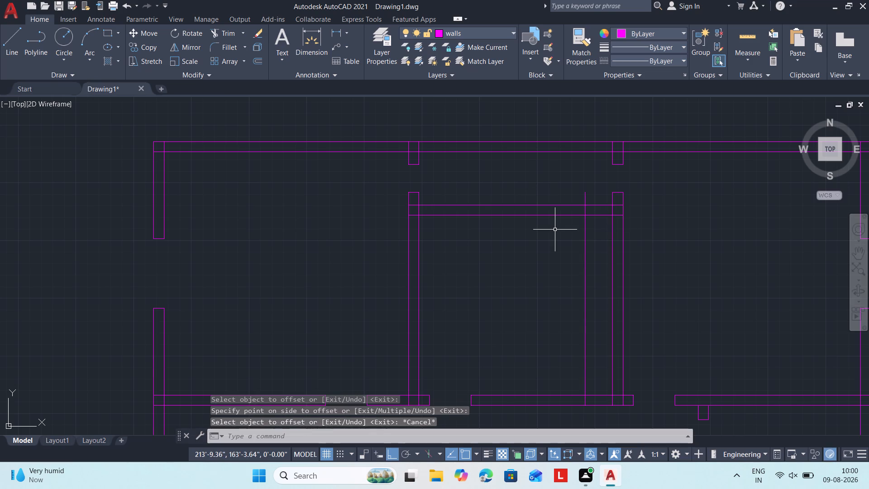
Offset the new vertical guide 4' to the left inside the top-middle room.
text(o)
key(space)
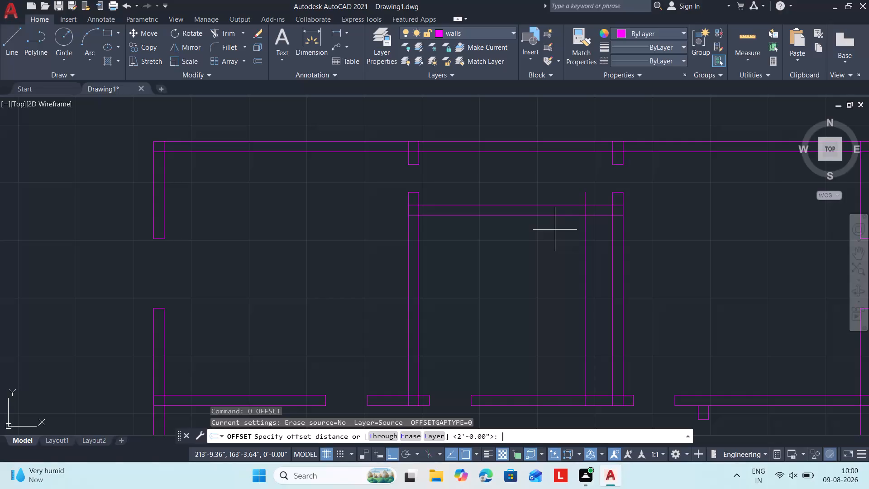
text(4')
key(Return)
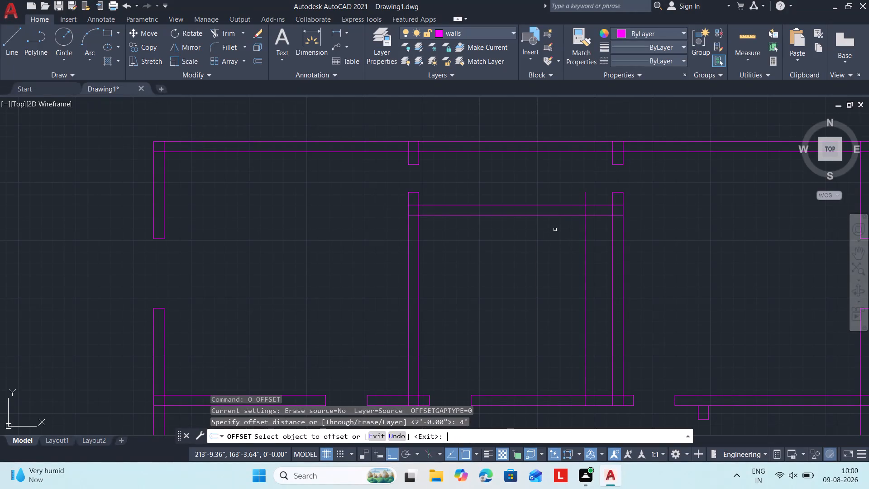
click(585, 241)
click(536, 240)
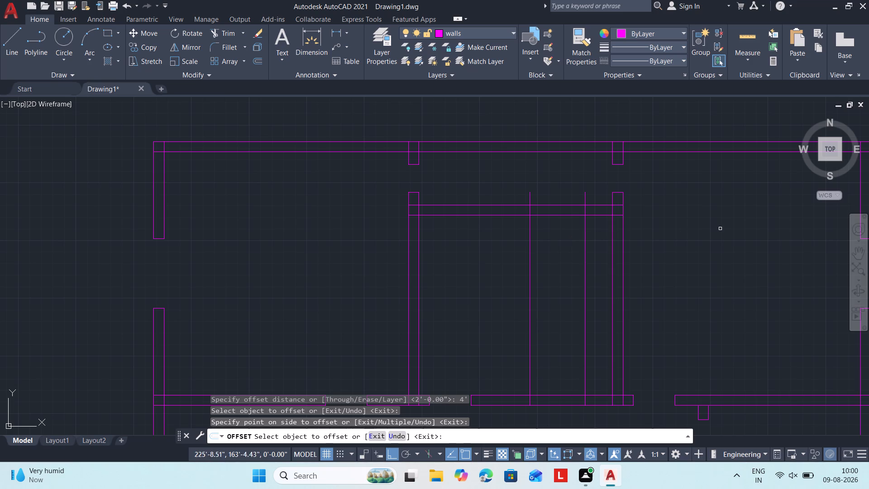
key(Escape)
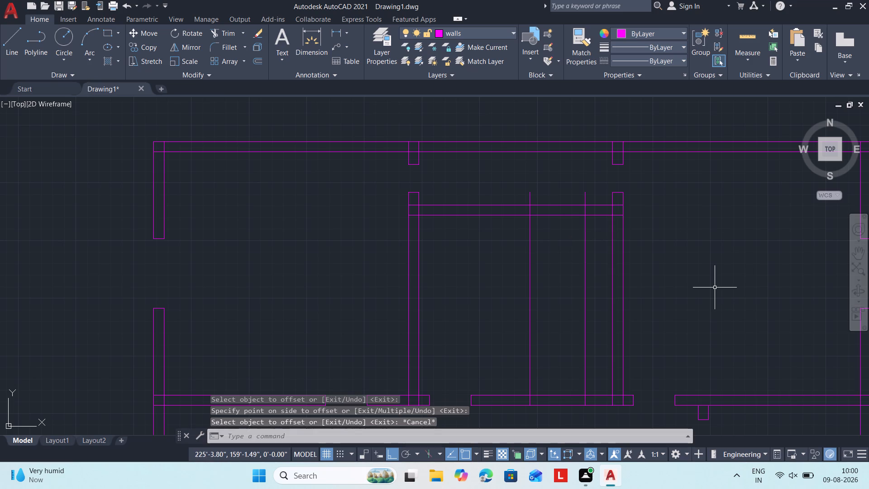
Trim both lines of the top-middle room's upper wall between the two vertical guides to cut an opening.
text(tr)
key(space)
key(space)
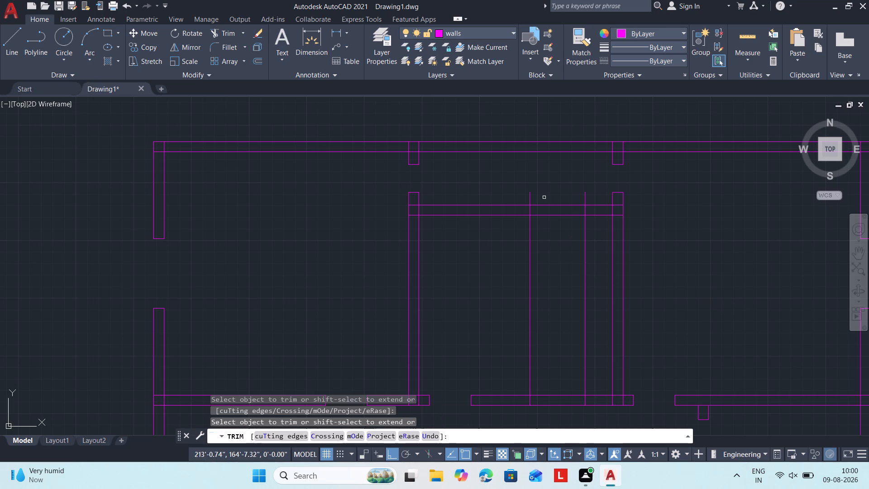
drag(551, 189, 554, 196)
drag(561, 252, 560, 245)
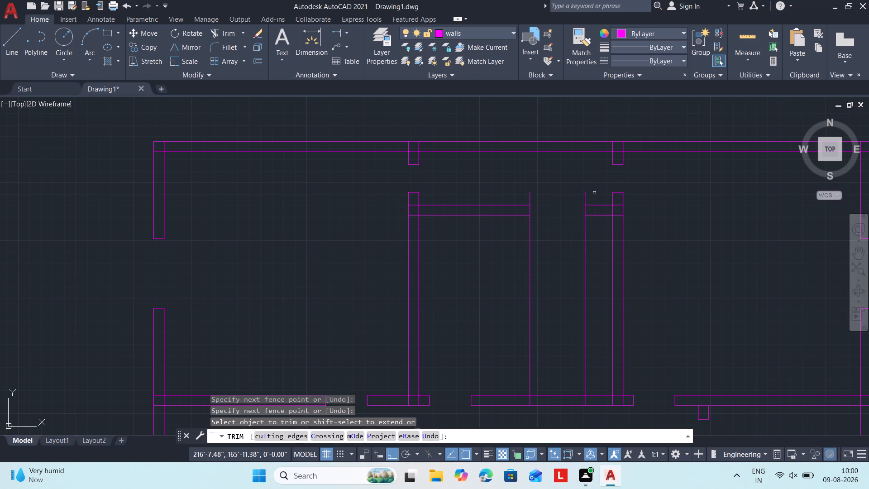
Trim the two vertical guides above the top-middle room's upper wall and through the room's interior.
drag(594, 193, 580, 194)
drag(516, 192, 528, 193)
click(555, 193)
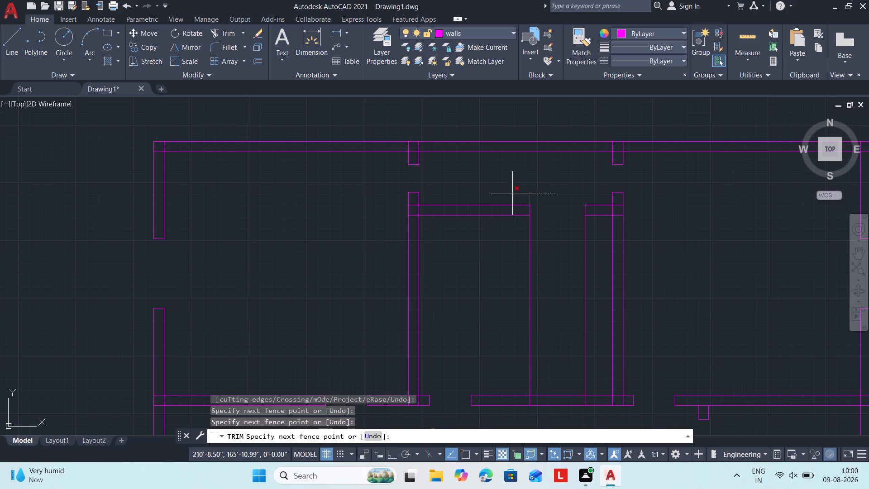
click(512, 193)
drag(594, 258, 583, 258)
click(475, 273)
click(568, 284)
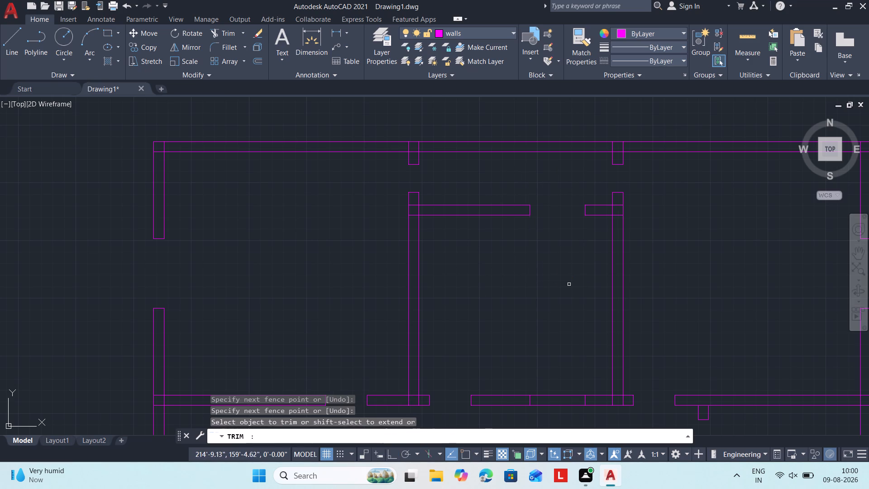
key(Escape)
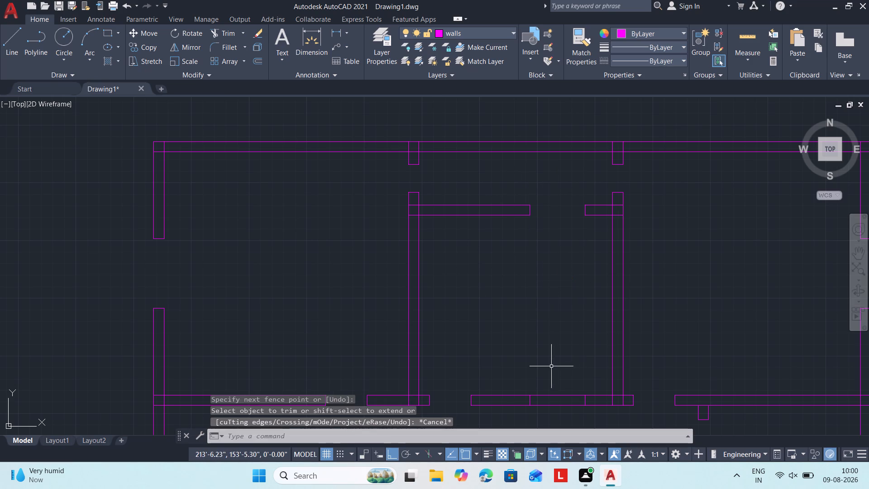
Erase the two leftover guide pieces inside the top-middle room's lower wall.
middle_drag(549, 366, 479, 195)
drag(436, 192, 446, 201)
drag(546, 275, 541, 277)
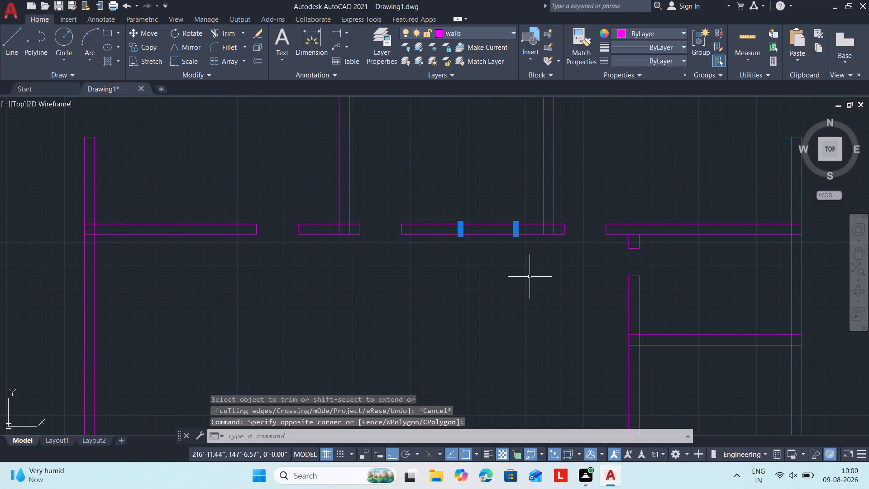
text(e)
key(space)
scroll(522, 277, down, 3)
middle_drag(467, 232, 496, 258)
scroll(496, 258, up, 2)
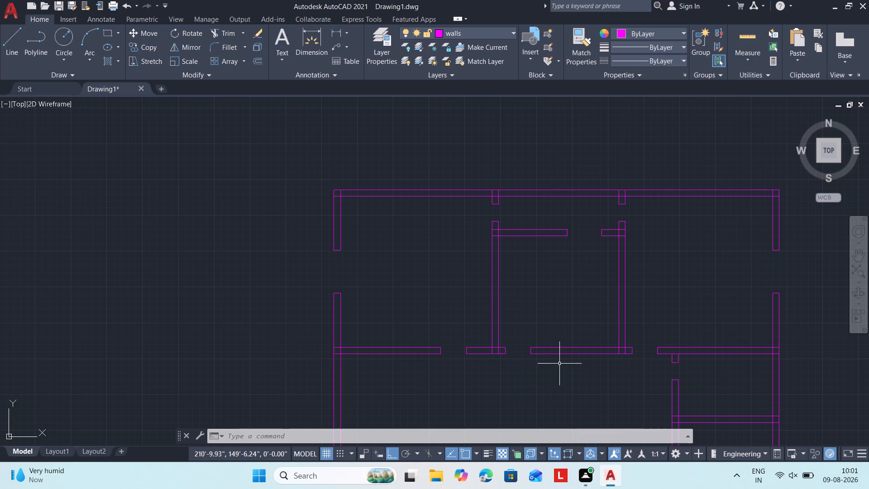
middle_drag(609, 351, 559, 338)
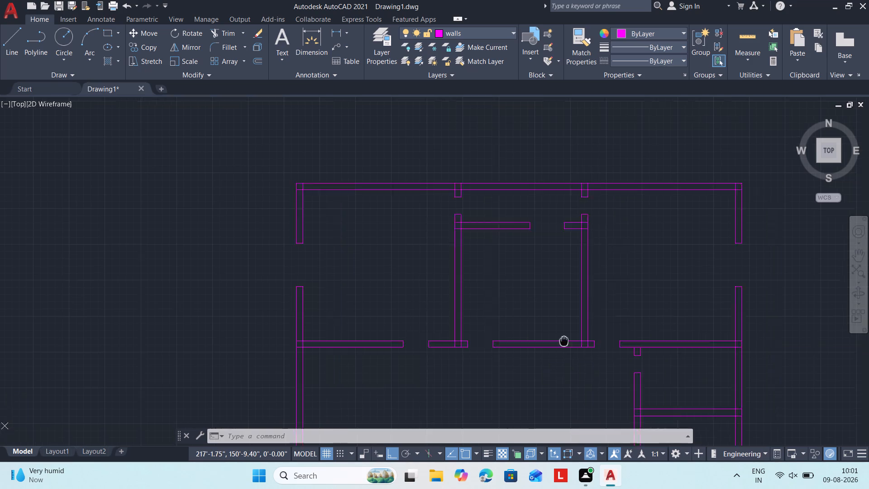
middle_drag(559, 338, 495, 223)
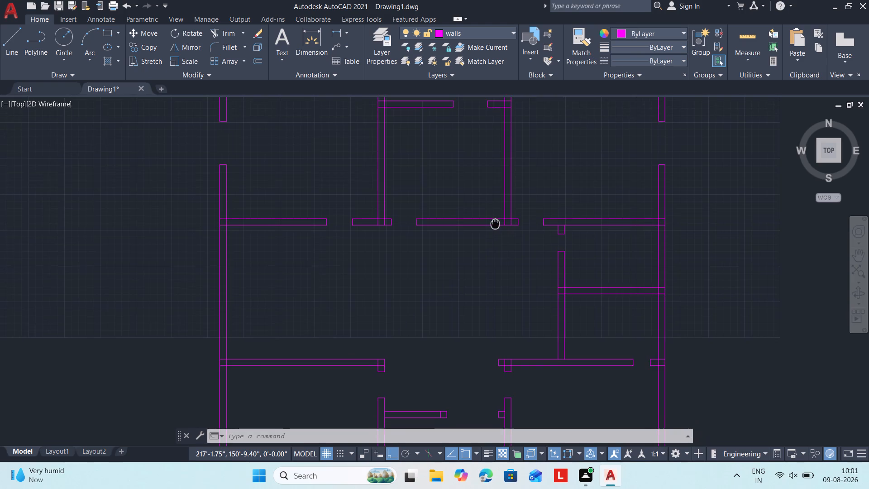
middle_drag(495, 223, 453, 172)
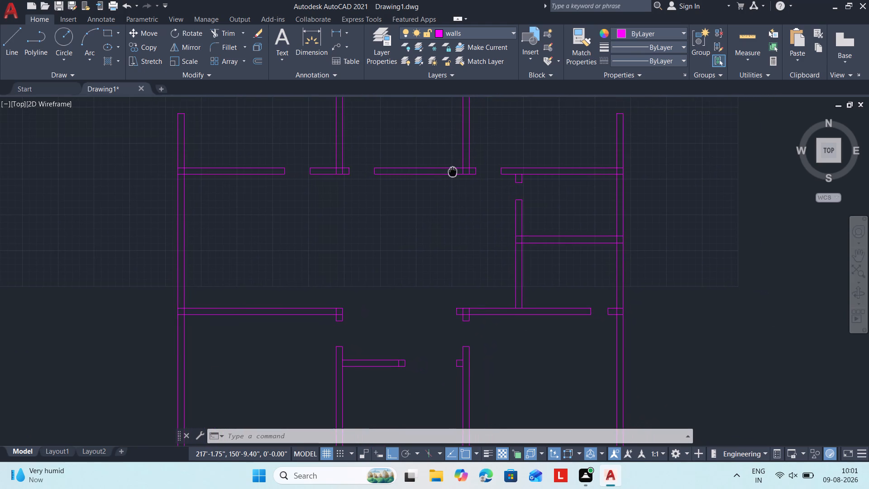
Draw a horizontal construction line midway between the upper and lower walls of the upper small room on the plan's right side.
middle_drag(453, 172, 468, 149)
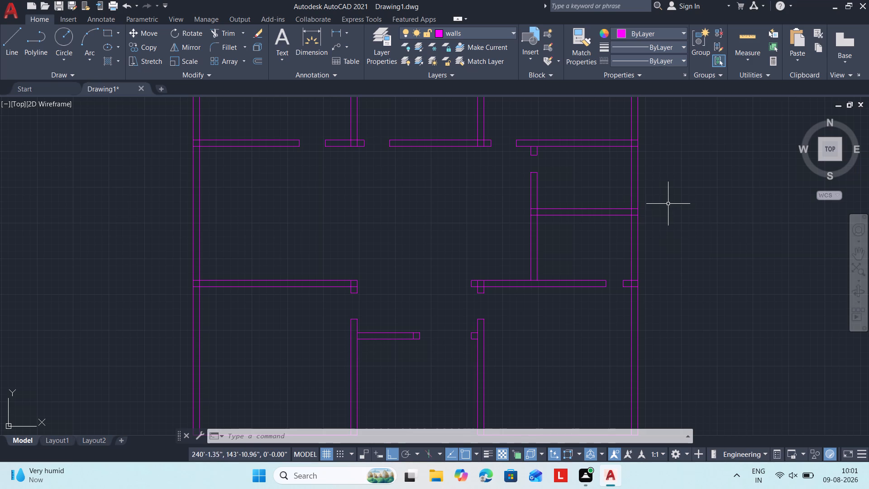
text(xl)
key(space)
text(h m2p)
key(space)
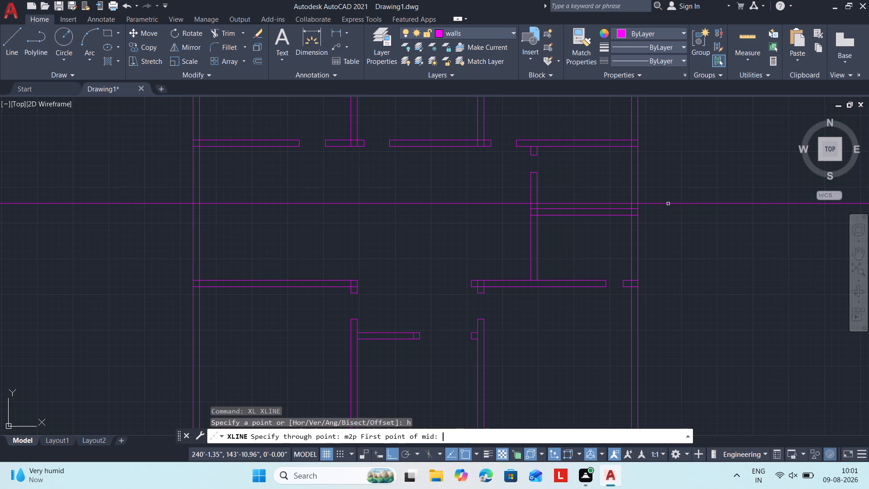
click(632, 148)
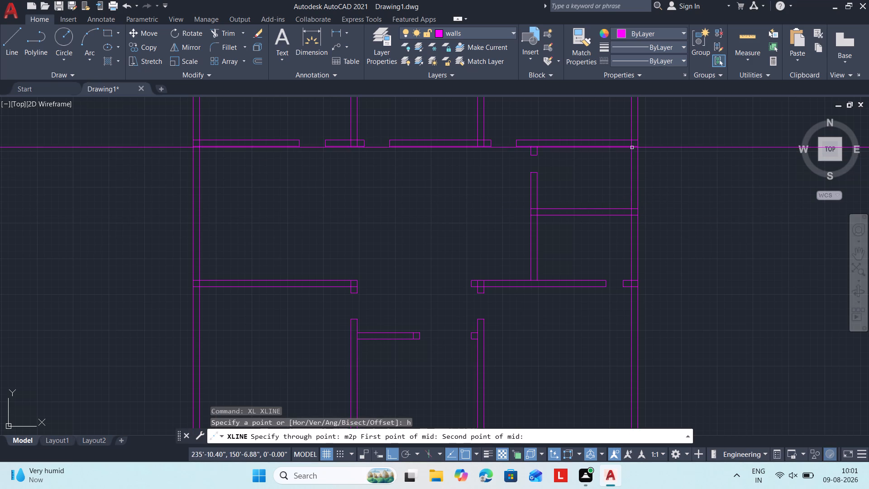
click(630, 210)
key(Escape)
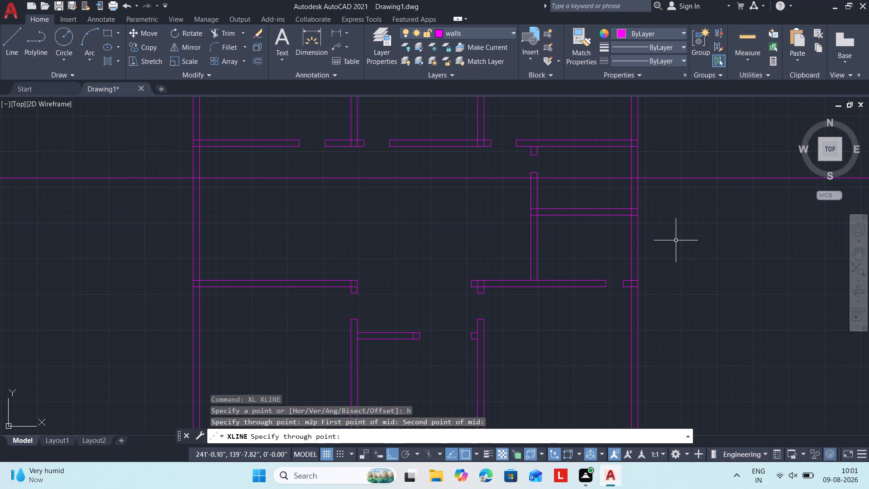
Draw a horizontal construction line midway between the upper and lower walls of the lower small room on the right side.
text(xkl)
key(space)
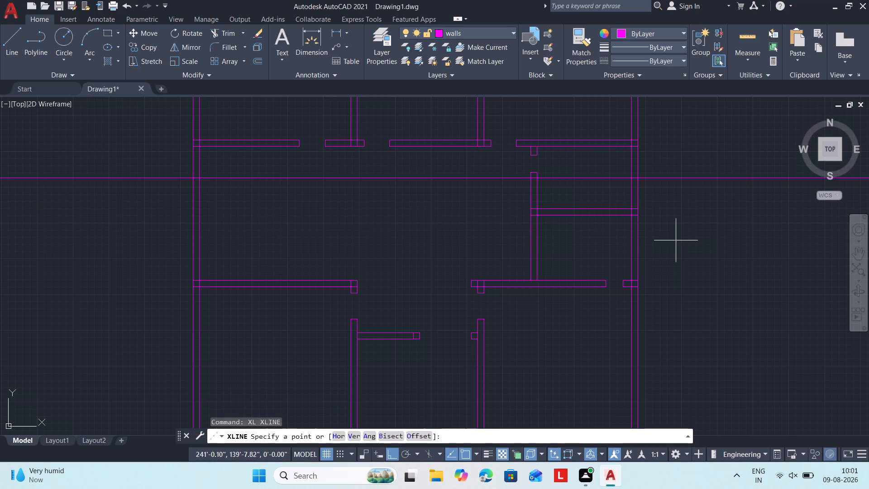
text(h m2p)
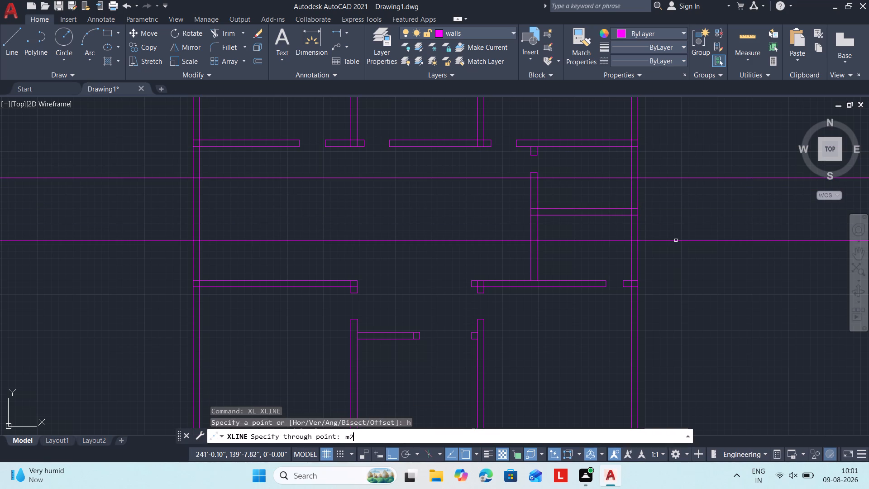
key(space)
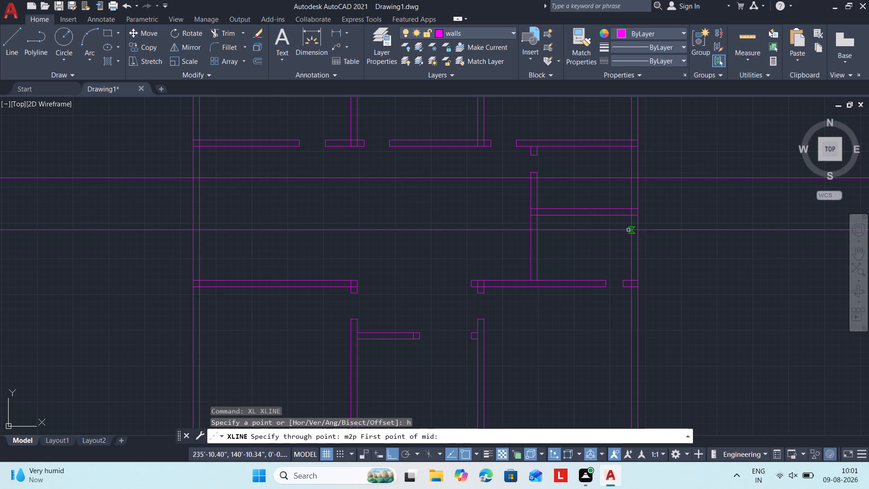
click(628, 216)
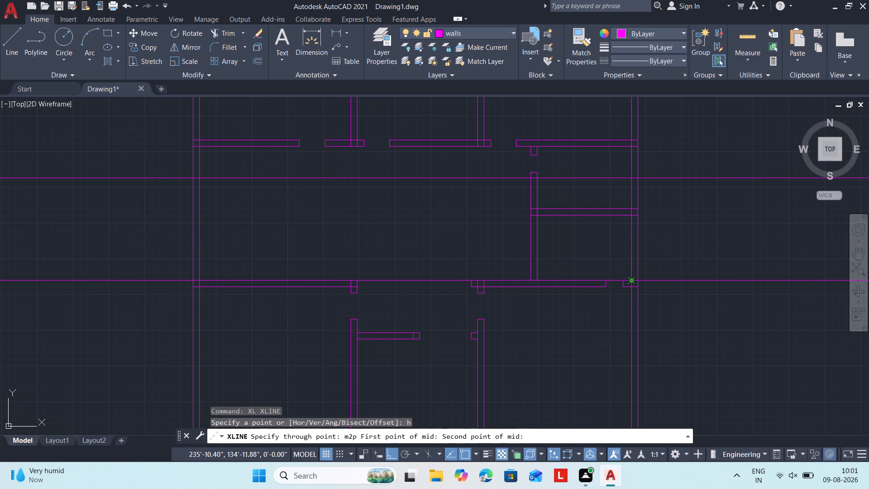
click(633, 283)
key(Escape)
Offset each of the two horizontal construction lines 1' upward and 1' downward.
text(o)
key(space)
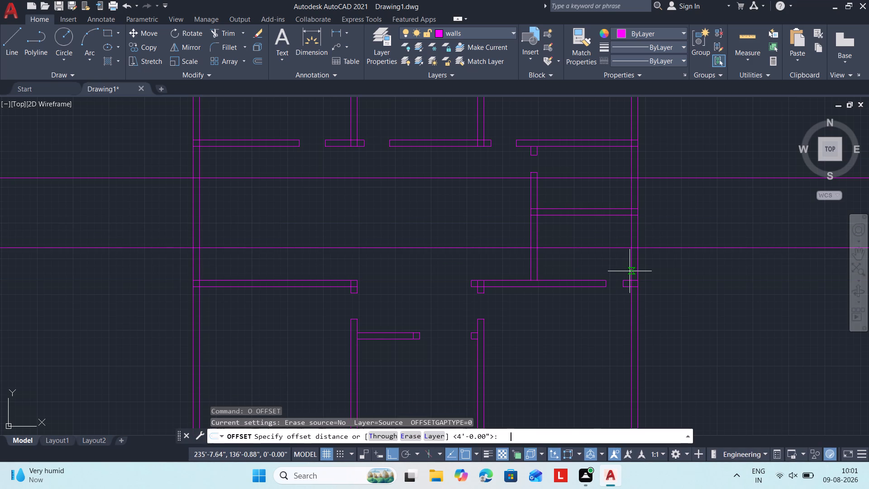
text(1')
key(Return)
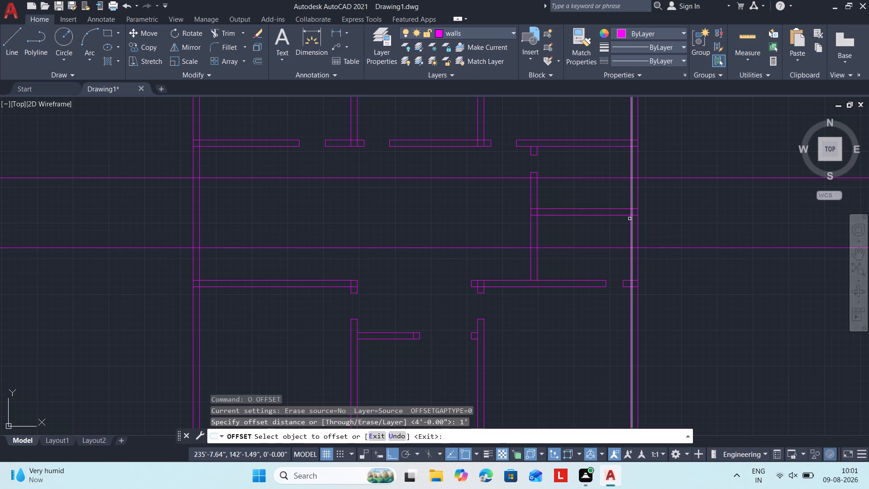
drag(659, 178, 659, 174)
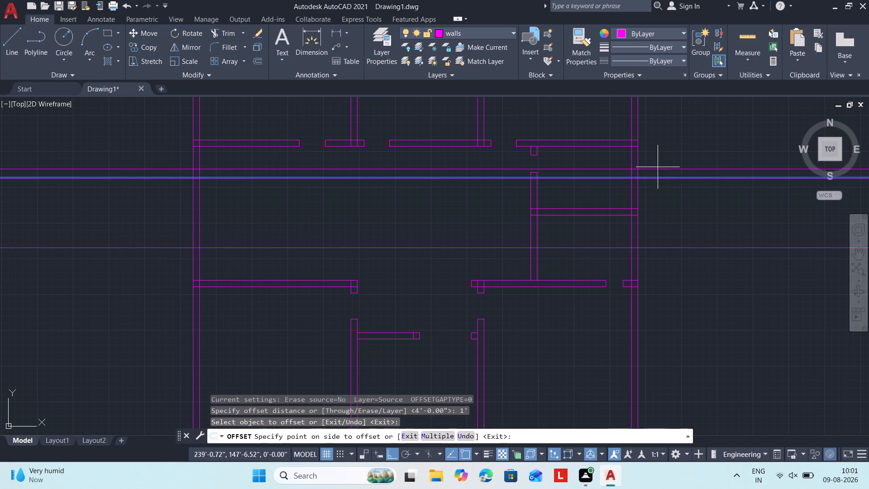
click(657, 165)
drag(663, 177, 664, 186)
click(667, 209)
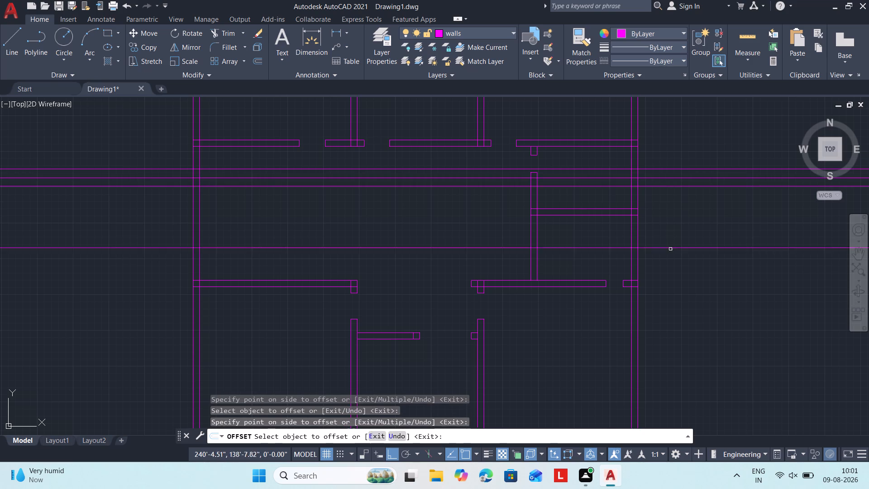
drag(670, 249, 667, 241)
click(660, 223)
click(668, 249)
click(667, 275)
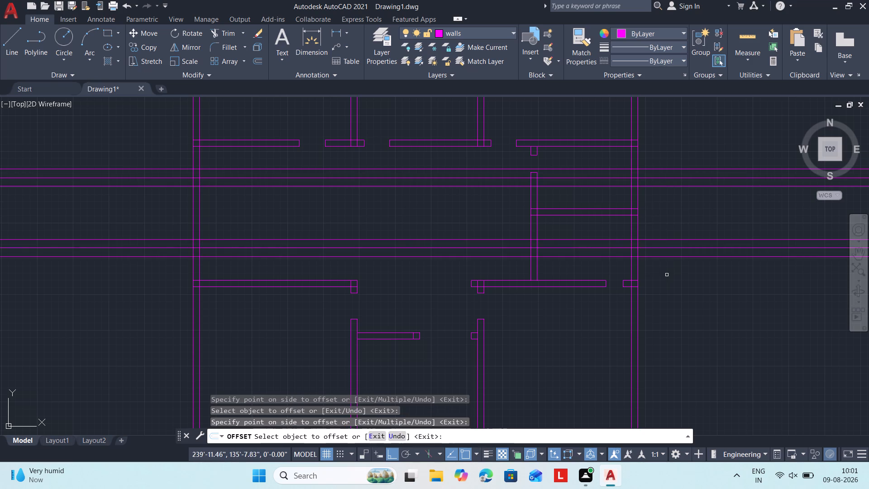
key(Escape)
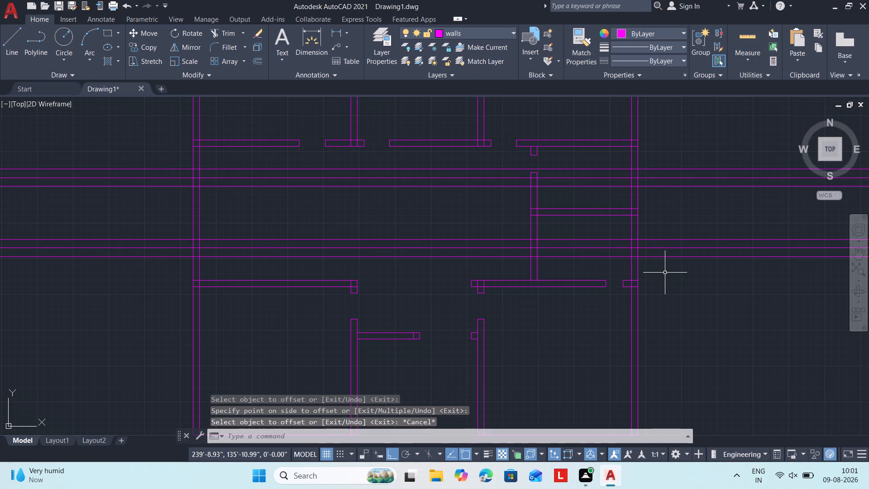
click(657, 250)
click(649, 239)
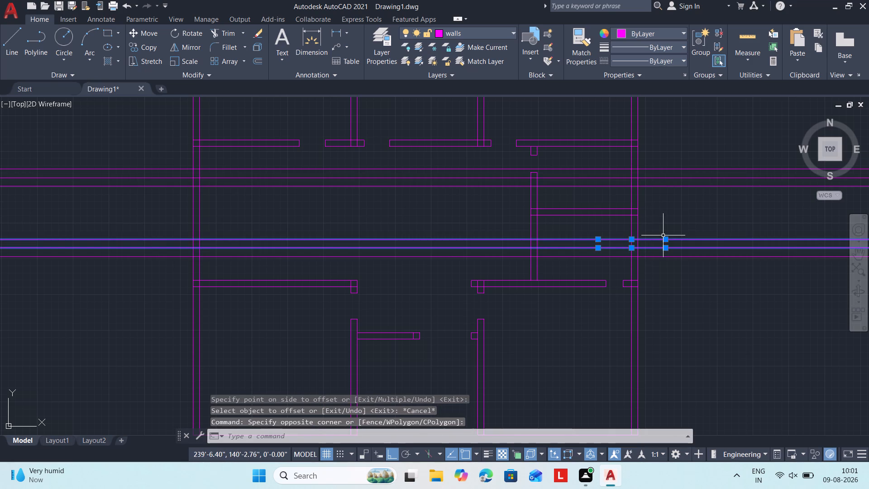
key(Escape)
Erase the two original centre construction lines, keeping their offset guides.
drag(665, 253, 660, 250)
click(652, 244)
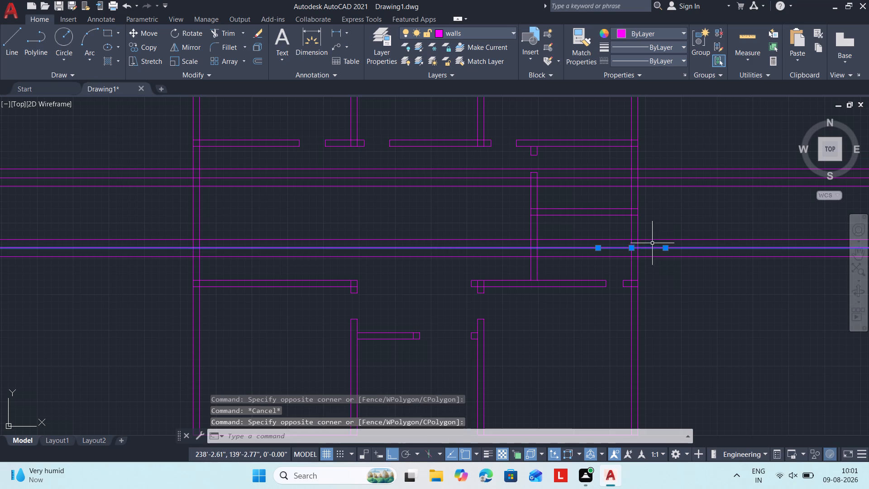
drag(647, 179, 643, 176)
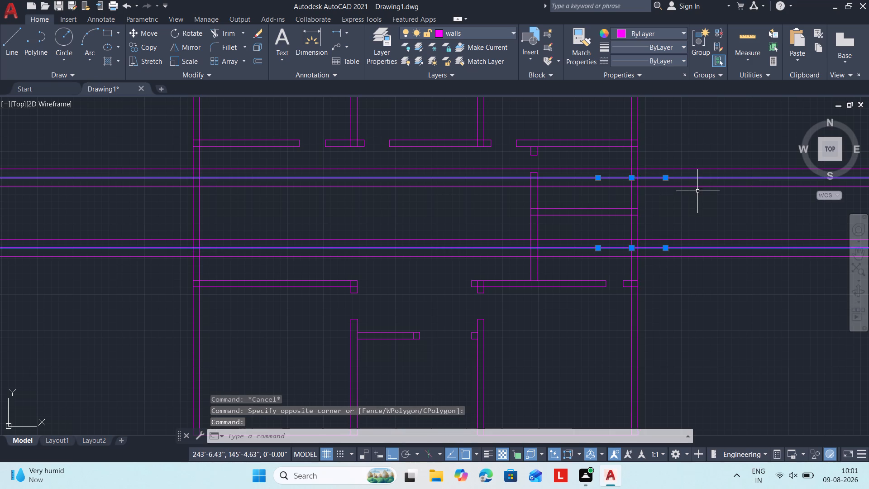
key(e)
key(space)
Trim the four horizontal guides where they extend outside the plan's right outer wall.
text(tr)
key(space)
key(space)
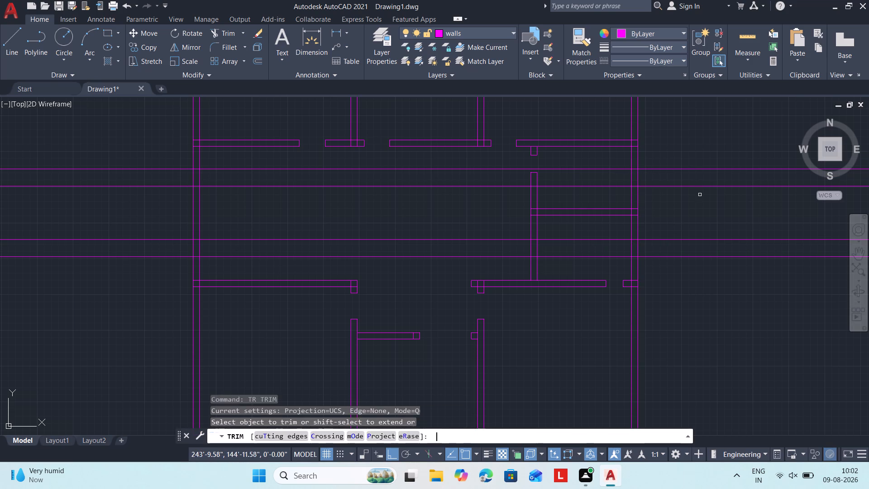
drag(682, 141, 683, 147)
drag(700, 326, 697, 311)
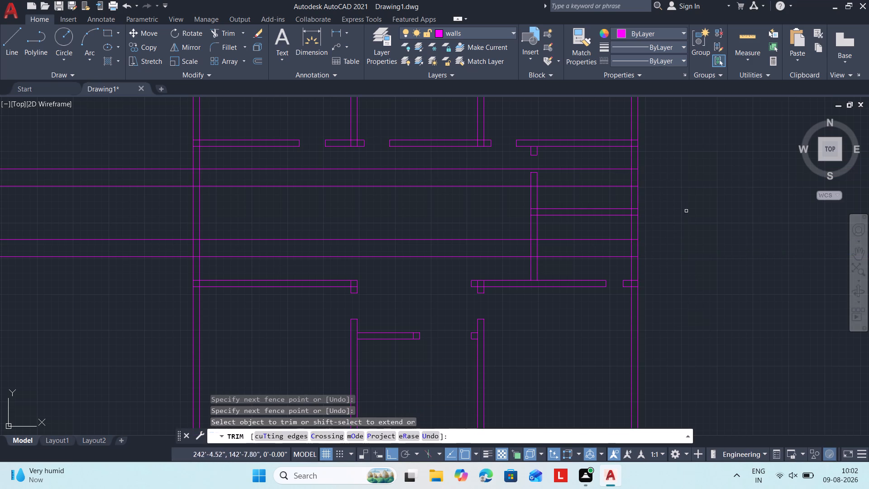
Trim both lines of the right outer wall between each pair of guides to cut an opening in each small room.
drag(654, 175, 646, 175)
click(620, 175)
drag(657, 254, 654, 249)
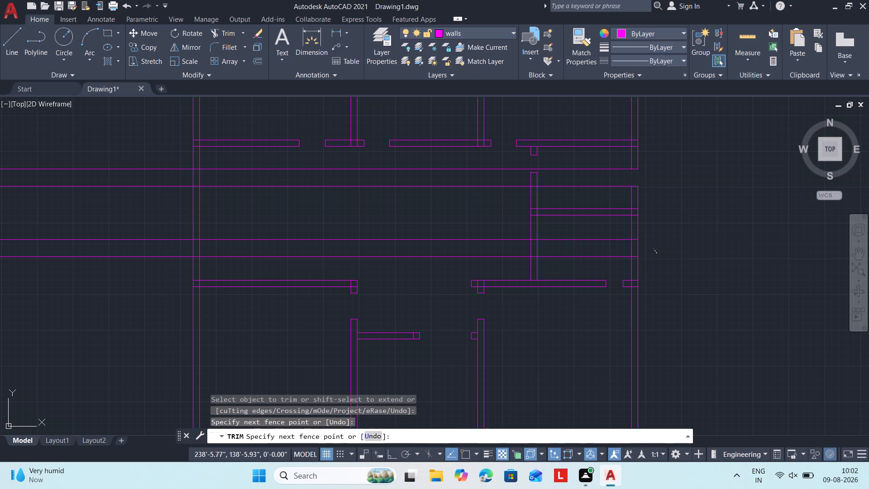
click(624, 246)
Trim the horizontal guides where they cross the interiors of the two small rooms.
click(605, 156)
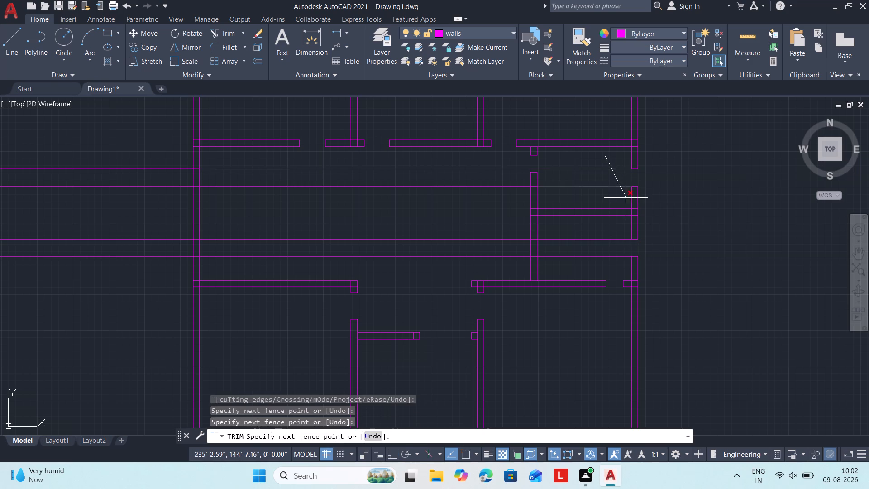
click(626, 198)
click(612, 231)
click(617, 271)
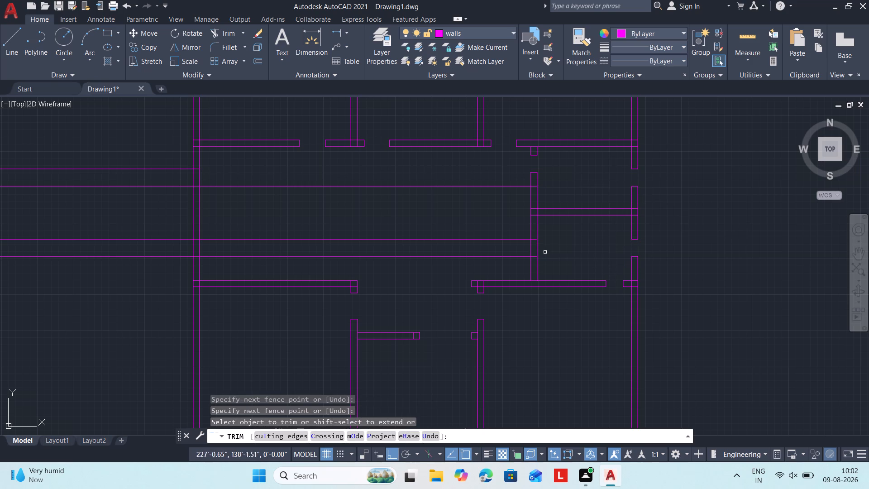
key(Escape)
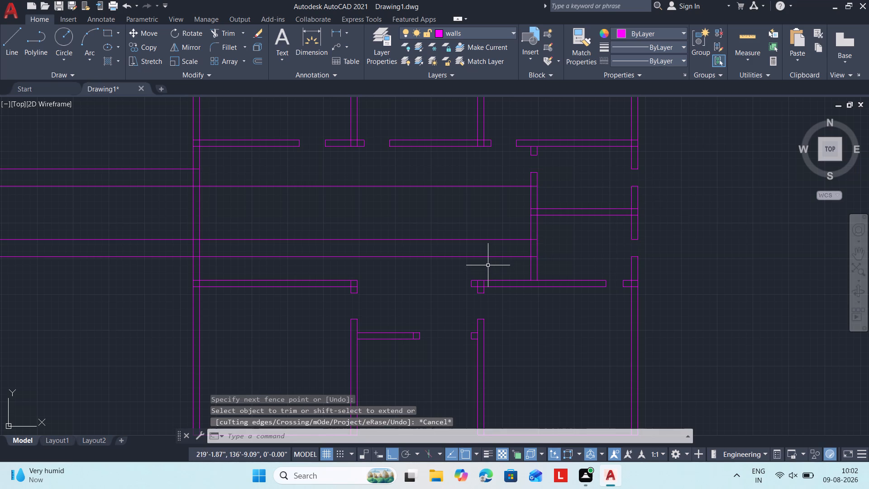
Erase the four leftover horizontal guide pieces extending left from the small rooms and beyond the left outer wall.
drag(488, 265, 487, 259)
drag(471, 222, 468, 213)
drag(463, 184, 460, 174)
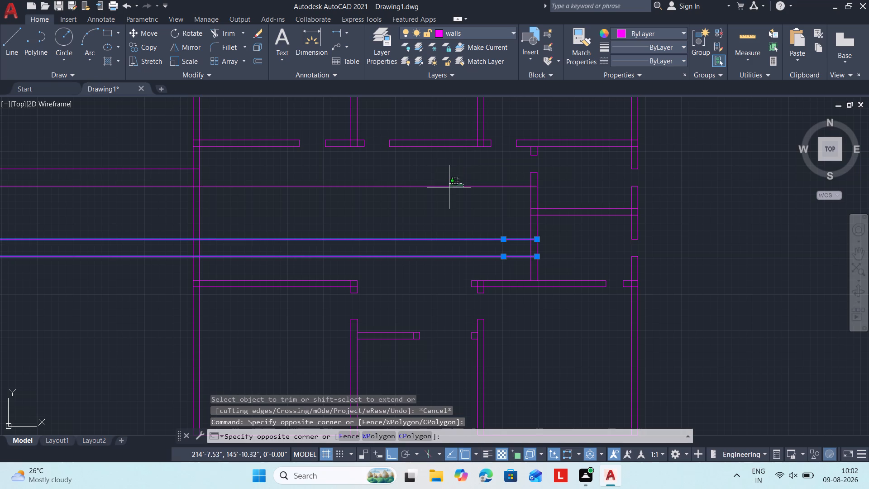
click(448, 201)
drag(162, 177, 156, 155)
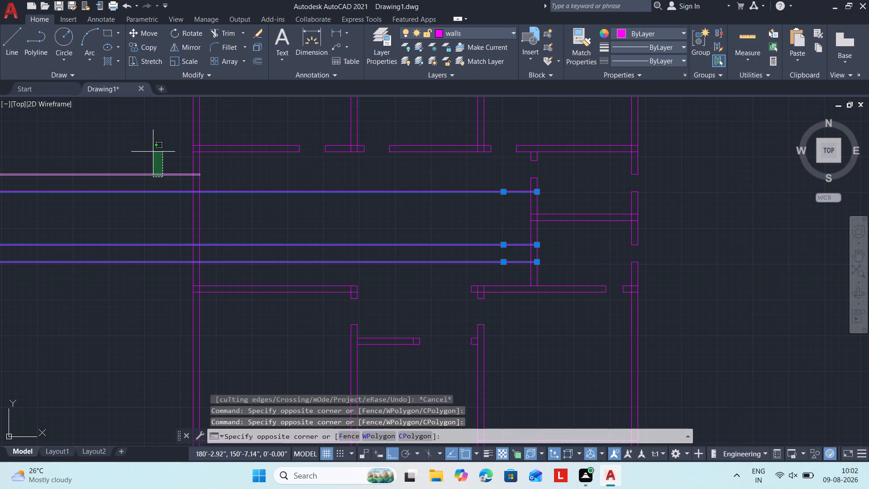
click(153, 152)
text(e)
key(space)
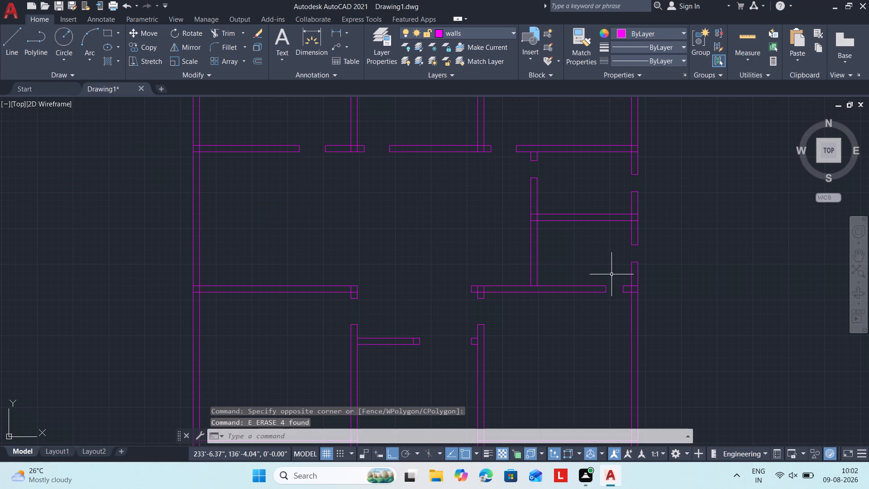
key(Escape)
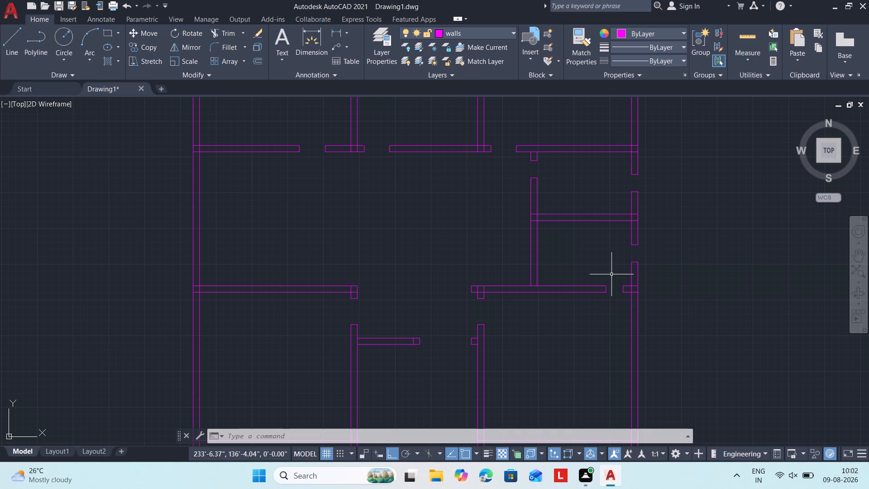
Draw a horizontal construction line midway between the upper and lower walls of the bottom-left room.
scroll(439, 220, down, 1)
middle_drag(387, 303, 386, 303)
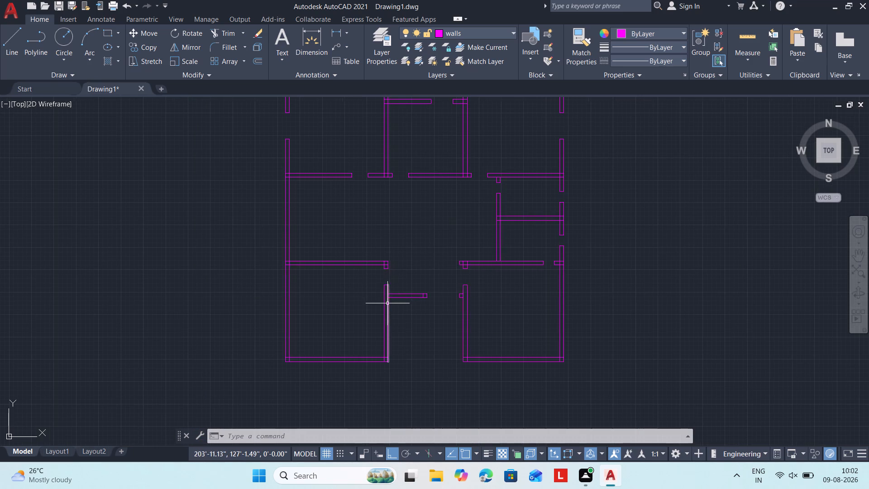
middle_drag(386, 303, 463, 244)
scroll(416, 282, up, 1)
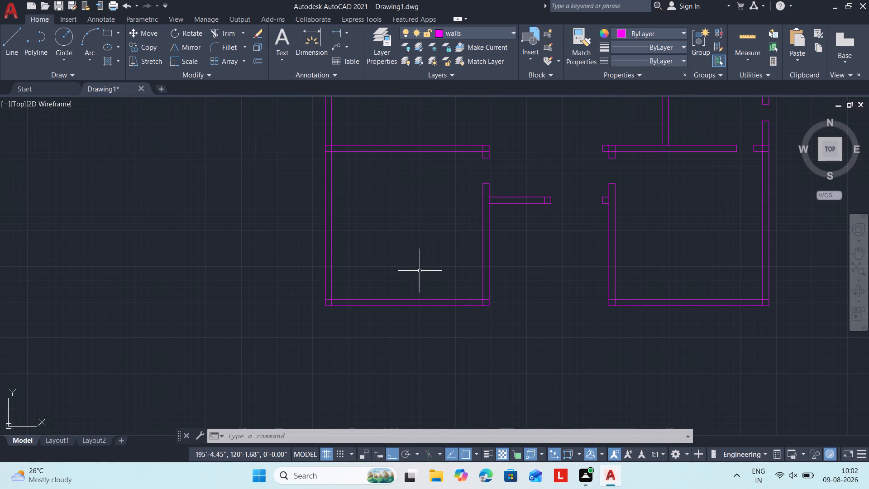
middle_drag(413, 270, 310, 285)
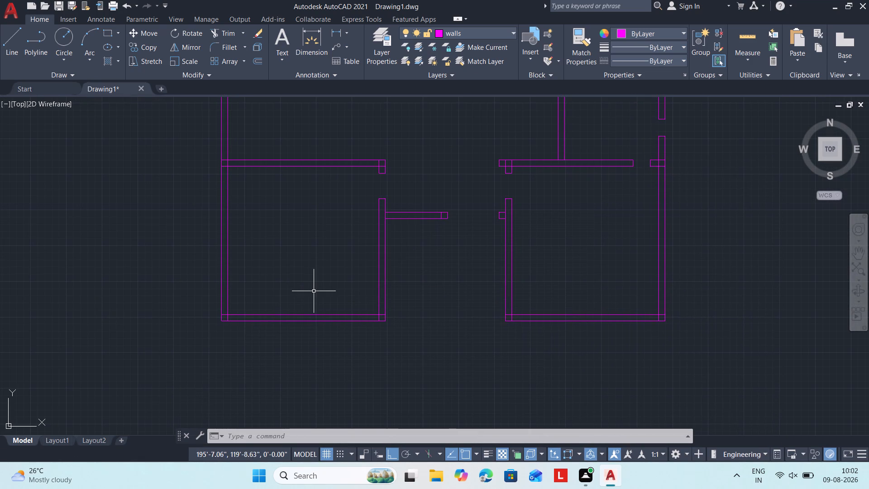
text(xlx)
key(space)
text(h m2p)
key(space)
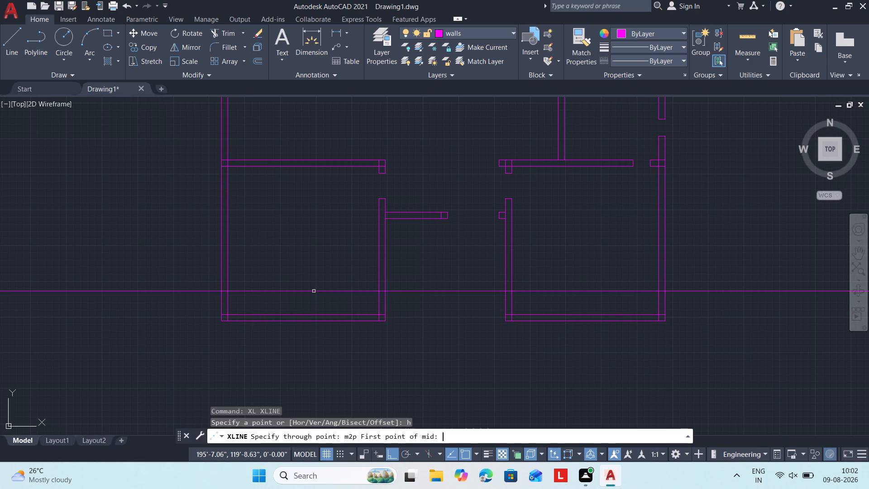
click(230, 166)
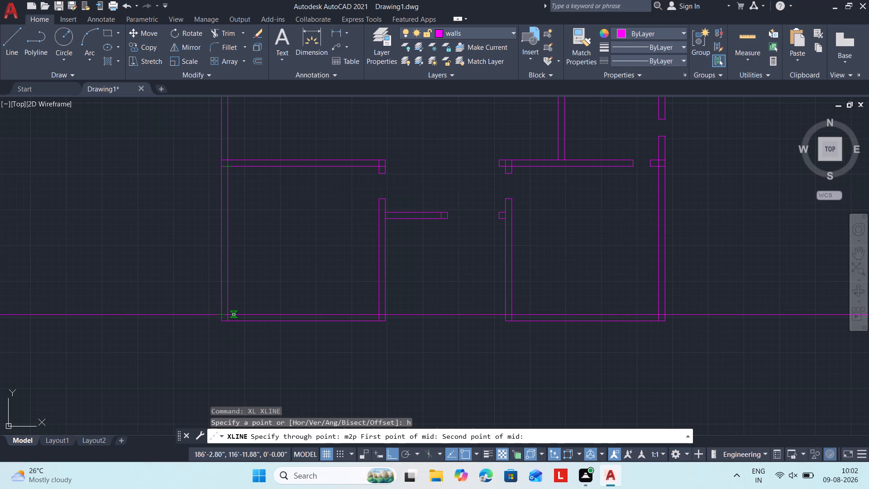
click(227, 314)
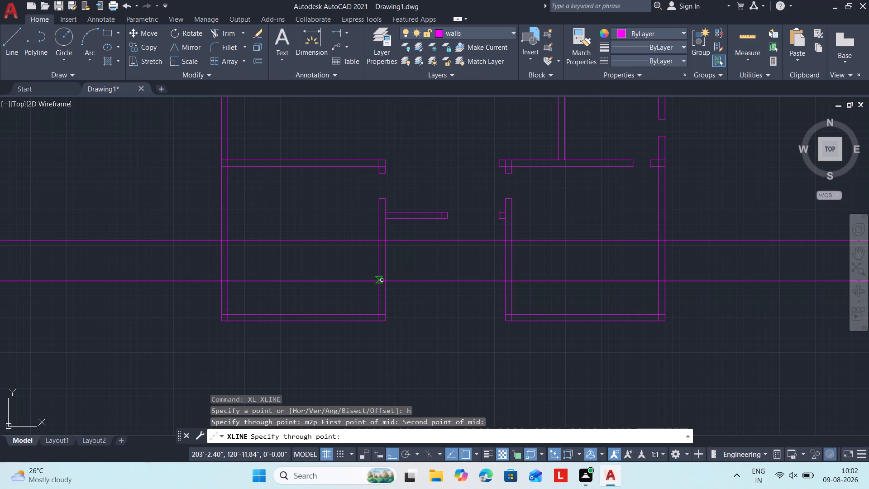
key(Escape)
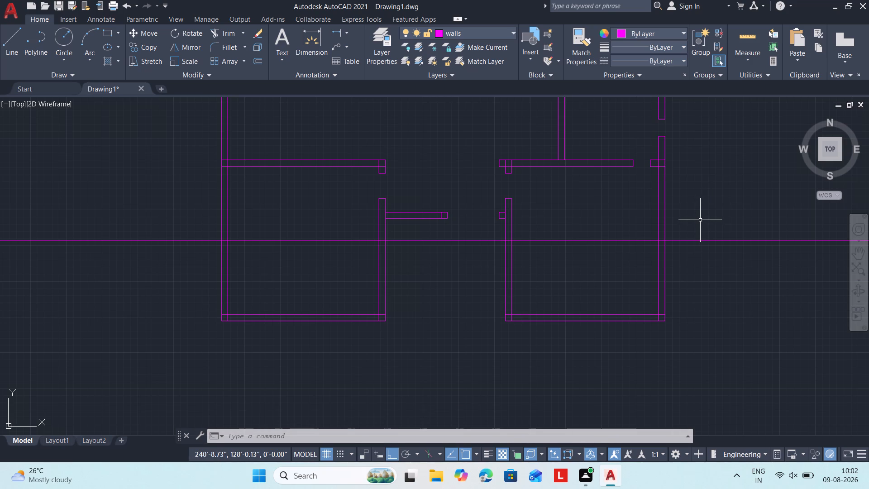
Draw a horizontal construction line midway between the upper and lower walls of the bottom-right room.
text(xl h m2p)
key(space)
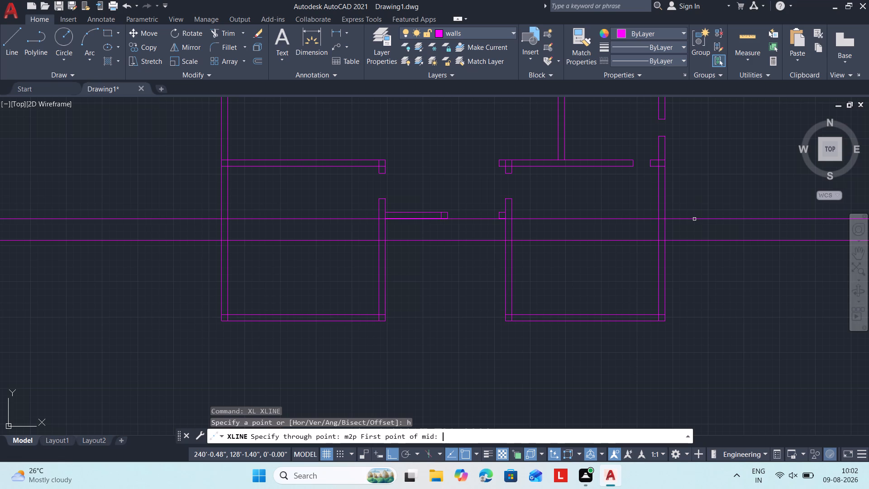
click(659, 169)
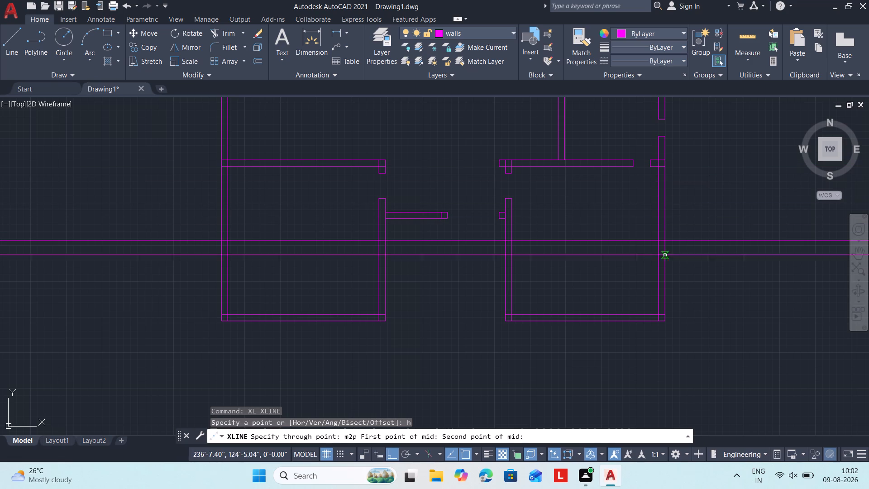
click(659, 312)
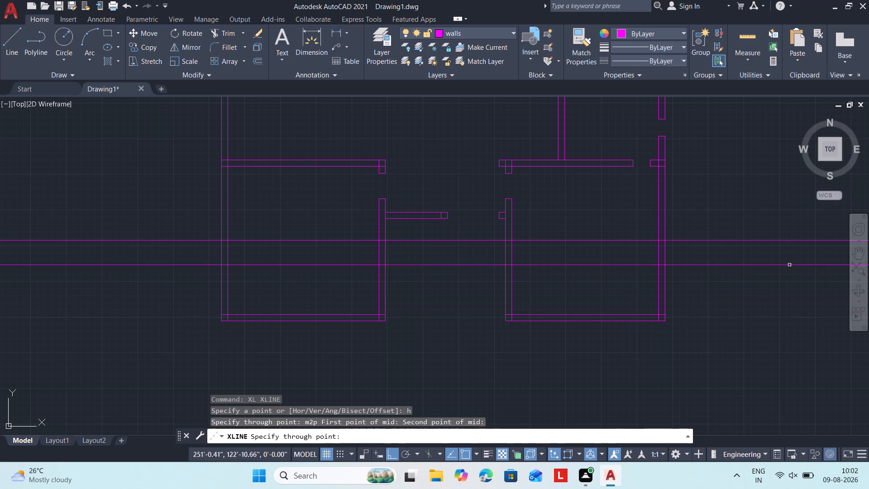
key(Escape)
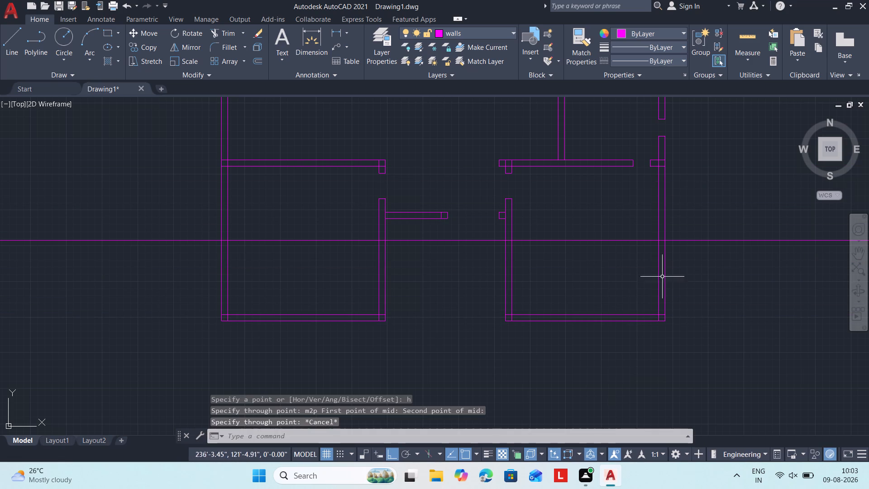
Offset the horizontal centre construction line 2.5' above and 2.5' below across the two bottom rooms.
text(o)
key(space)
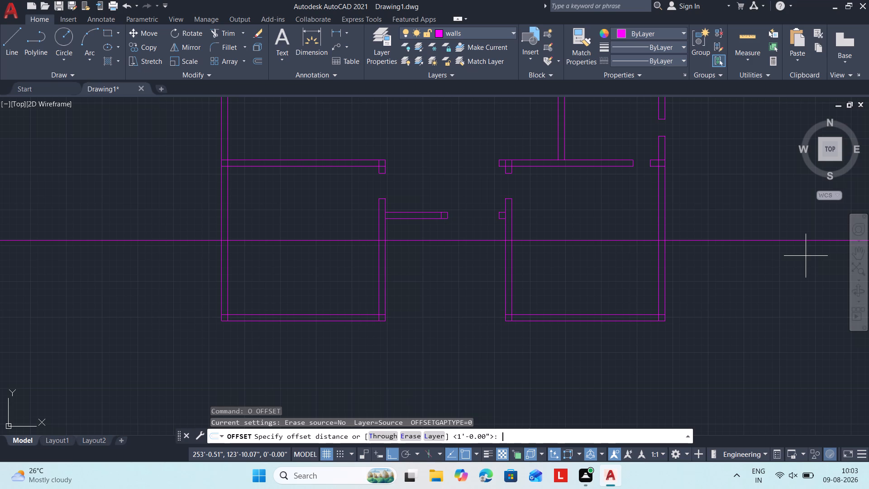
text(208)
key(BackSpace)
key(BackSpace)
text(5.)
key(BackSpace)
key(BackSpace)
text(.5)
key(apostrophe)
key(Return)
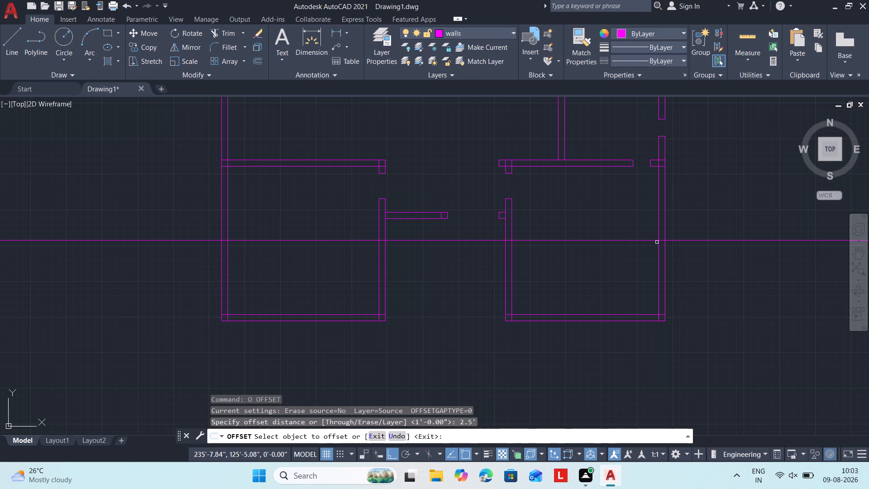
click(674, 241)
click(679, 204)
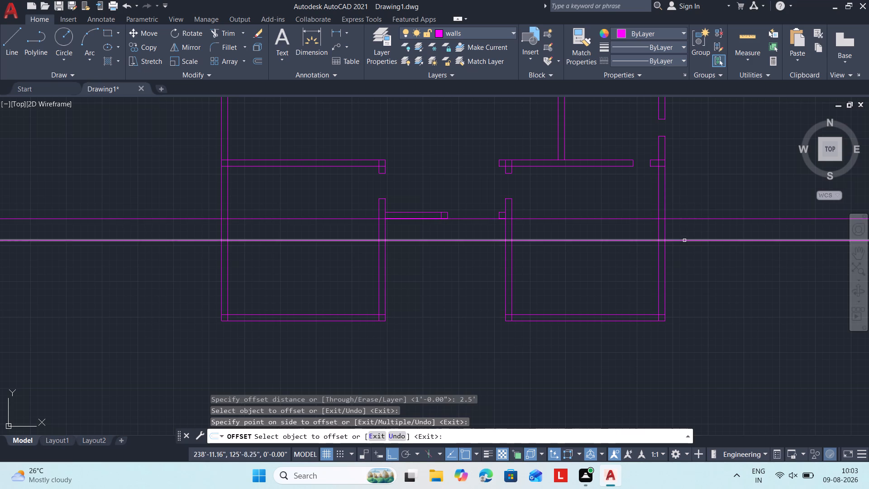
click(682, 240)
click(706, 327)
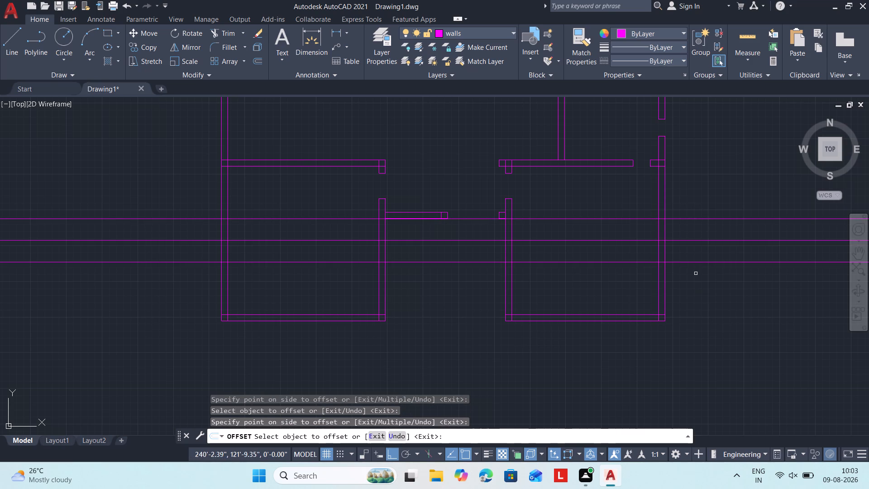
key(Escape)
Erase the overlapping horizontal centre construction lines, keeping the two offset guides.
drag(693, 245, 692, 236)
click(686, 226)
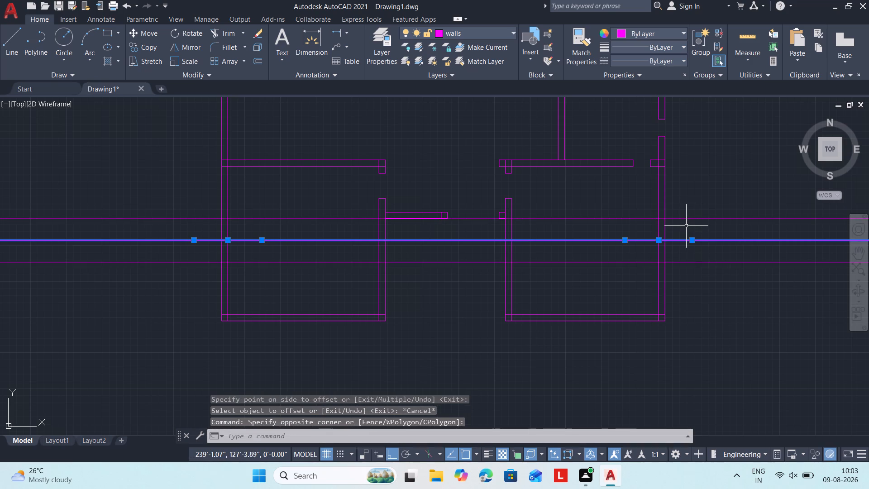
text(e)
key(space)
text(re)
key(grave)
key(Escape)
Trim the ends of both horizontal guides that extend beyond the right outer wall.
text(tr)
key(space)
key(space)
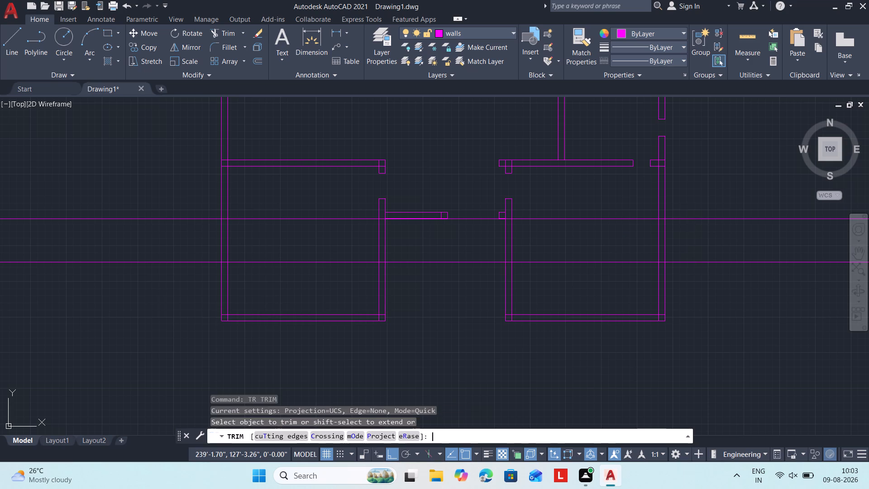
click(690, 208)
drag(707, 308, 704, 289)
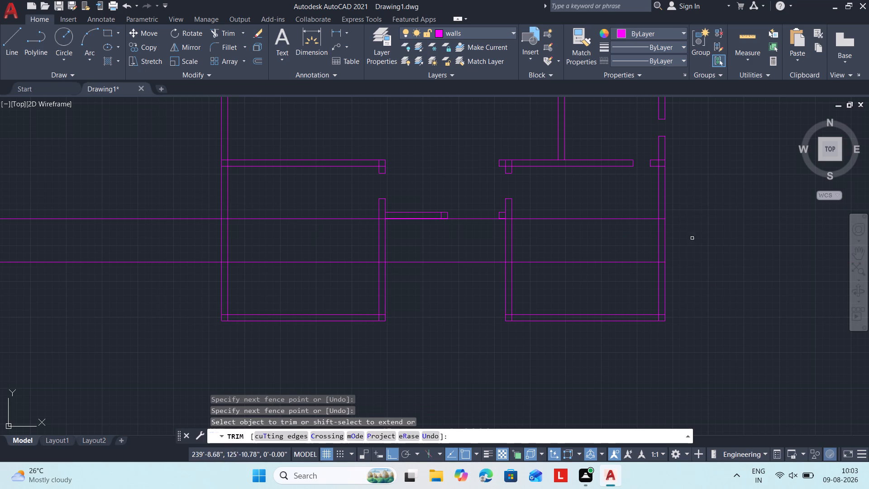
Trim both lines of the right and left outer walls between the guides to cut an opening in each bottom room.
drag(703, 236, 677, 245)
drag(645, 245, 663, 244)
drag(695, 243, 688, 239)
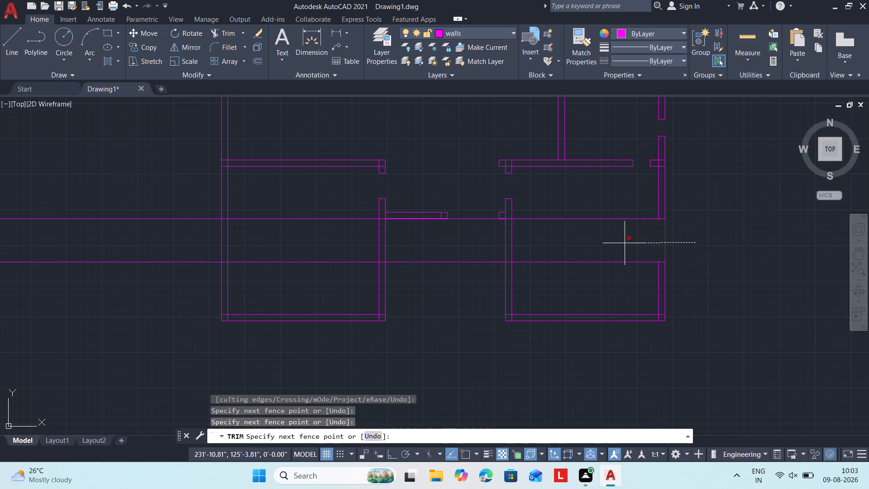
click(624, 244)
drag(232, 249, 195, 243)
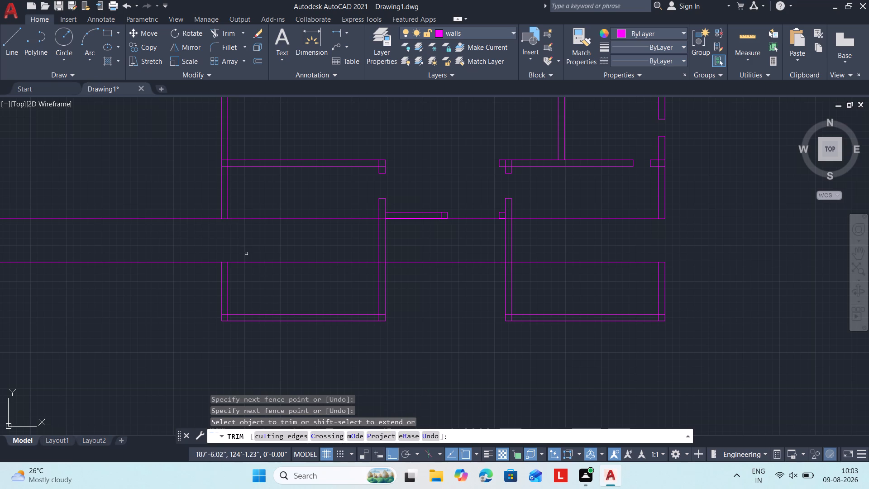
Trim both horizontal guides where they cross the interior of the bottom-left room.
click(248, 254)
click(254, 197)
drag(249, 251, 249, 264)
click(251, 290)
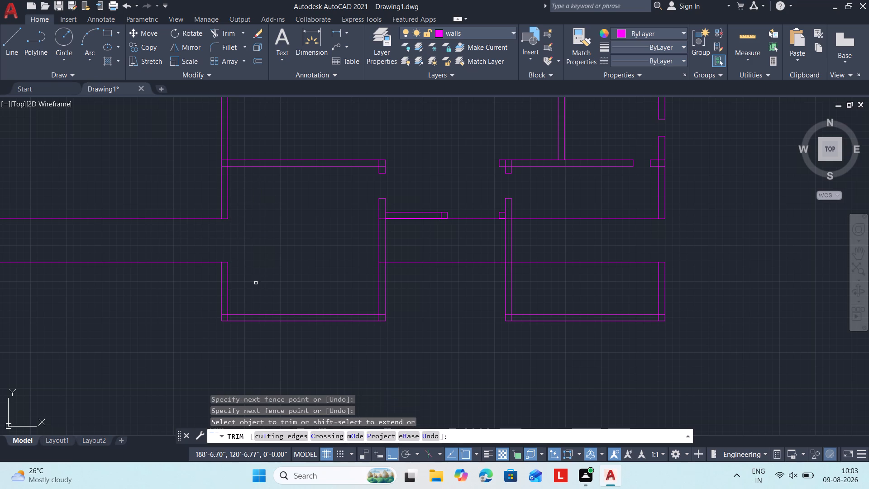
key(Escape)
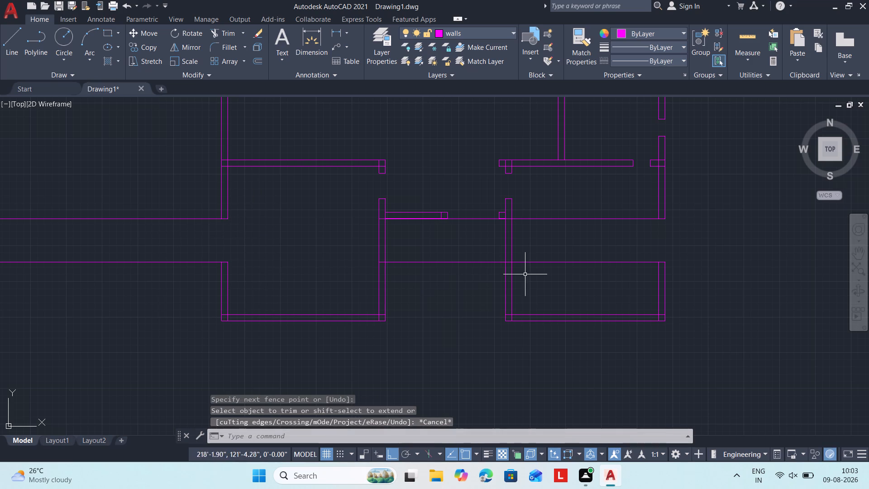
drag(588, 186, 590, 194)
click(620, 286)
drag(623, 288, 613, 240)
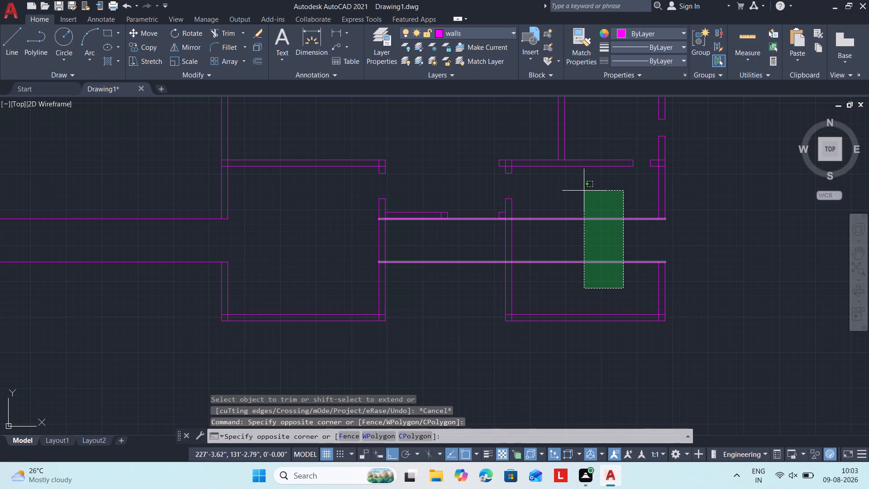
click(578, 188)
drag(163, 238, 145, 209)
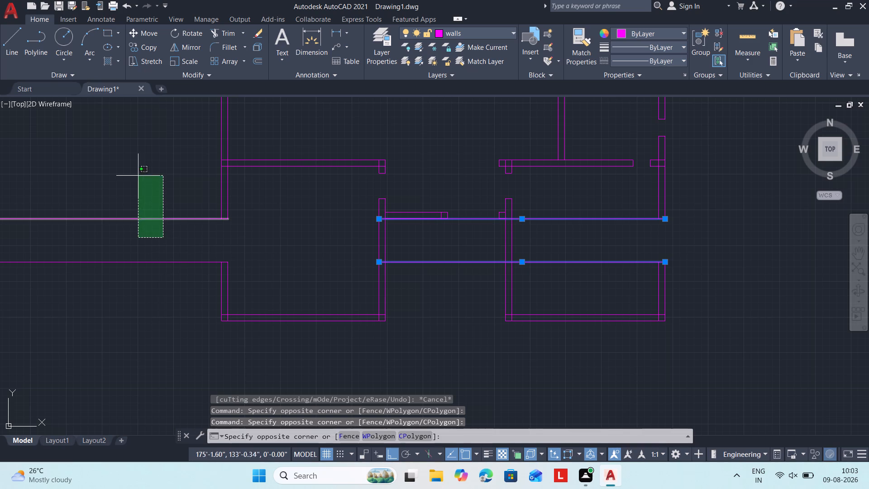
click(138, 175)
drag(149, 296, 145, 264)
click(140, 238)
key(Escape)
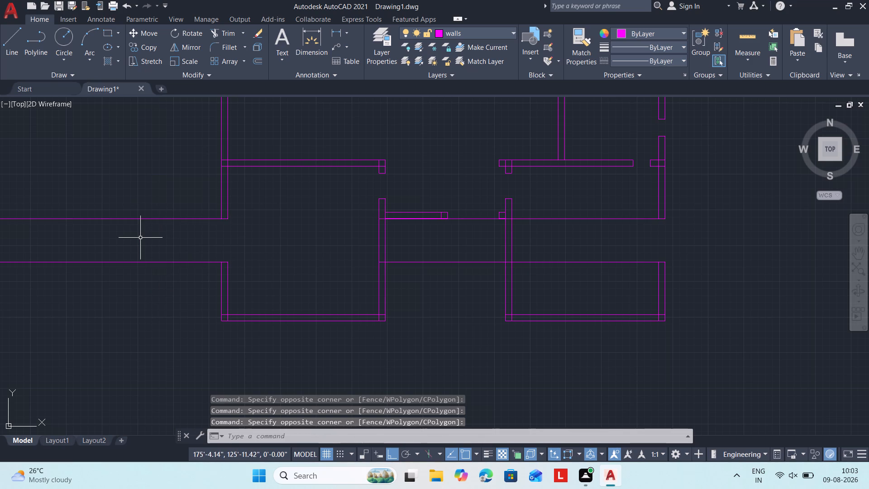
Trim away the two guide pieces extending outward from the left outer wall.
text(tr)
key(space)
key(space)
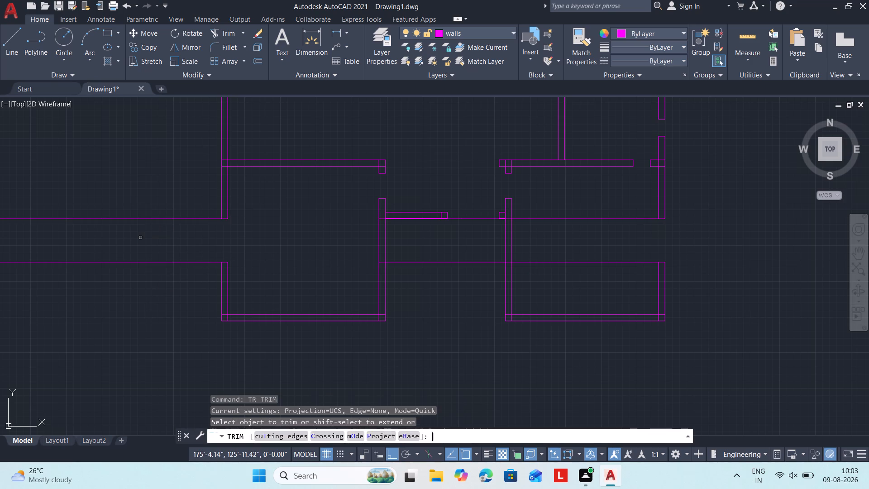
drag(129, 210, 130, 217)
click(139, 324)
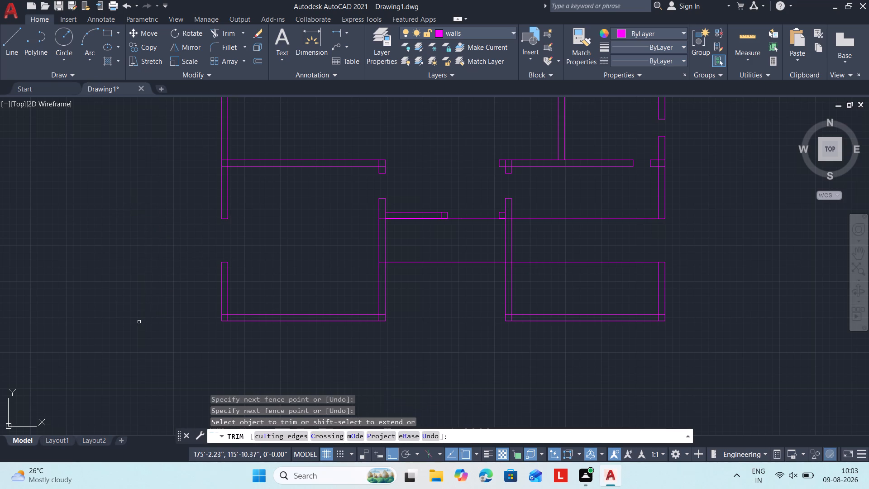
key(Escape)
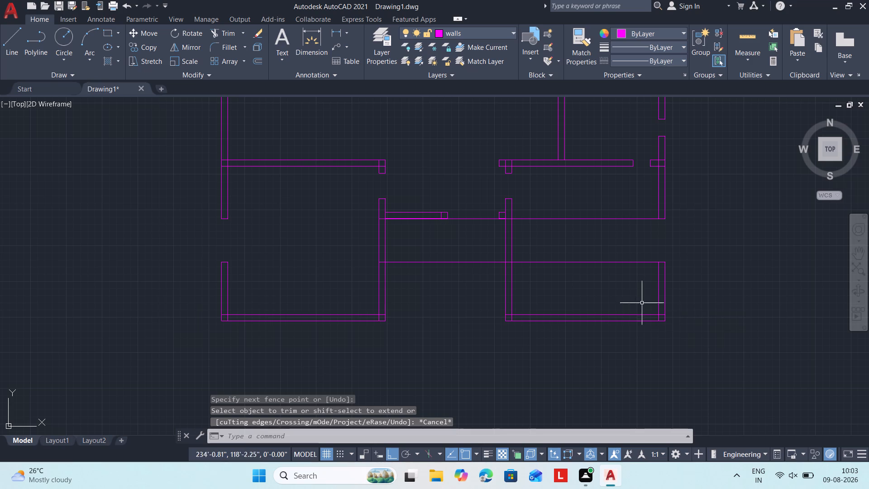
Erase the two leftover guide pieces running from the bottom-left room's inner side wall to the right outer wall.
drag(635, 295, 621, 280)
click(568, 200)
text(e)
key(space)
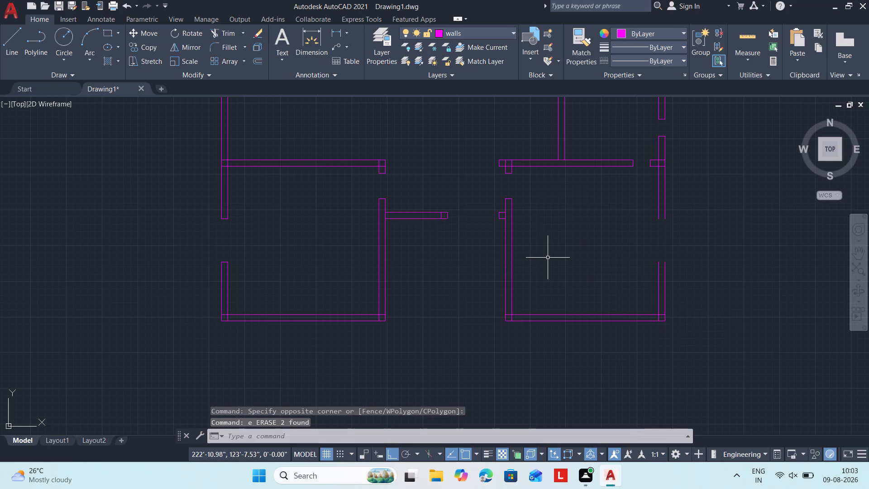
Draw a short line capping the right outer wall's cut end above the bottom-right room's opening.
text(l)
key(space)
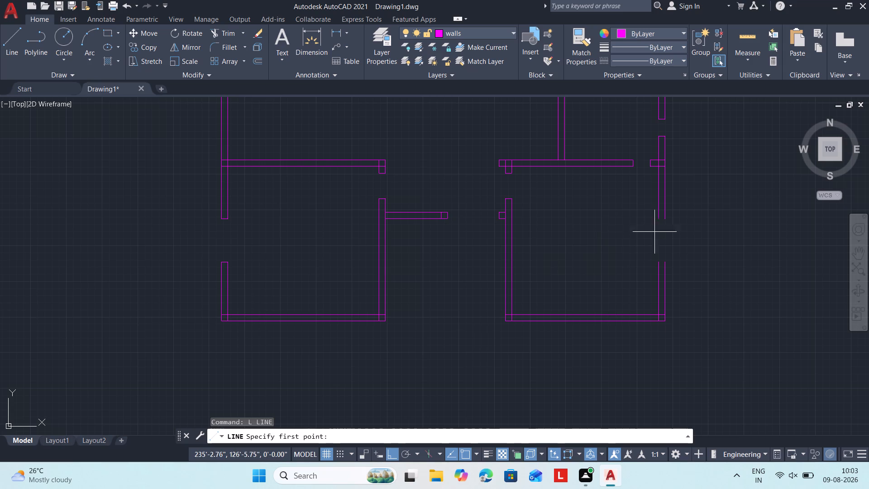
drag(663, 221, 658, 220)
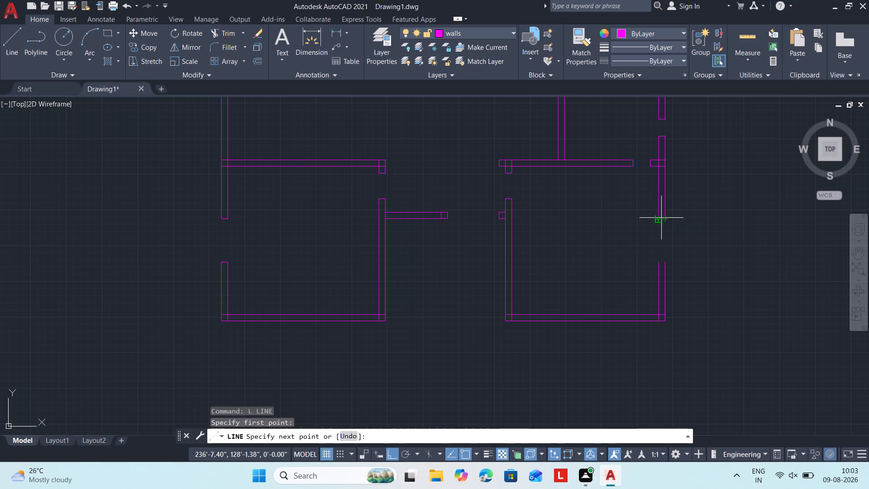
click(658, 217)
key(Escape)
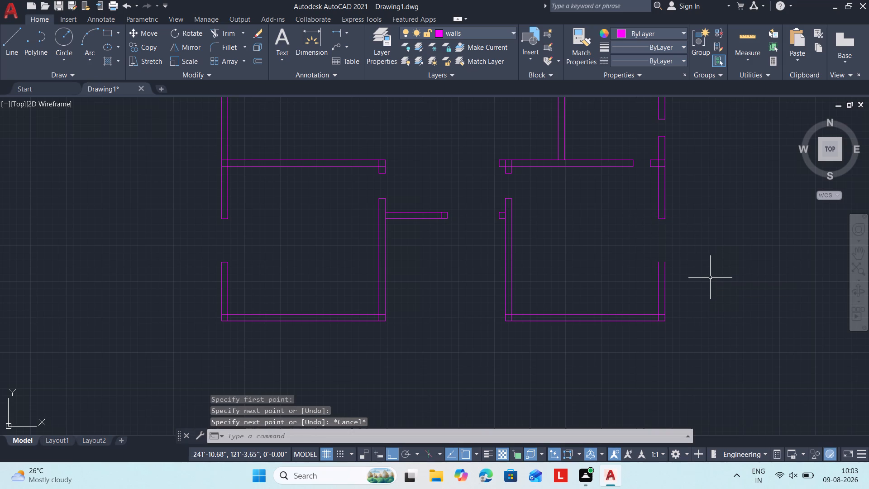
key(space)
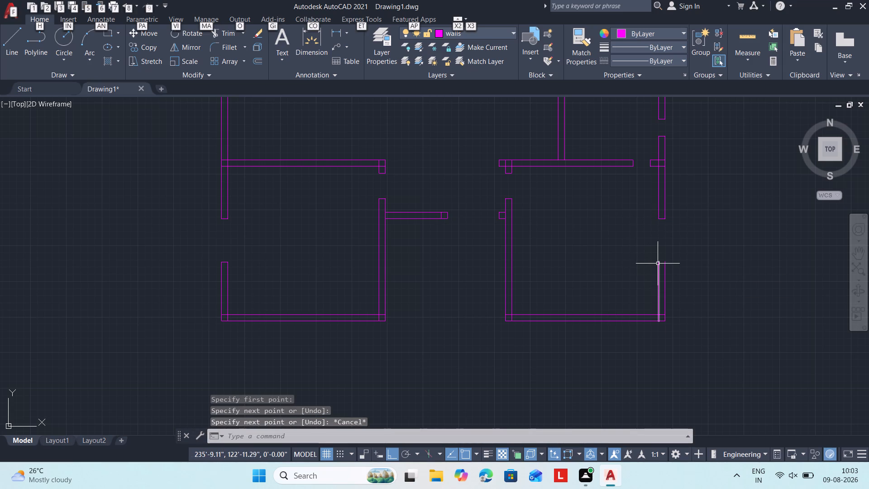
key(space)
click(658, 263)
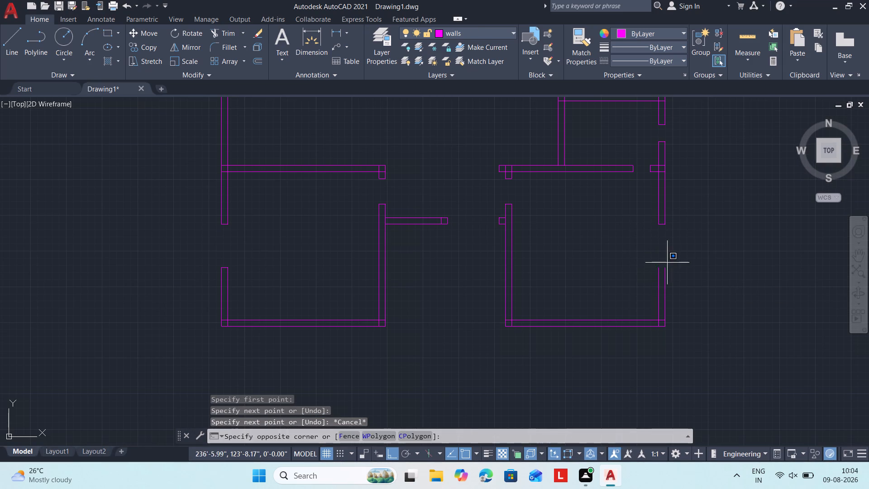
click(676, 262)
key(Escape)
Draw a short line capping the right outer wall's cut end below the bottom-right room's opening.
text(l)
key(space)
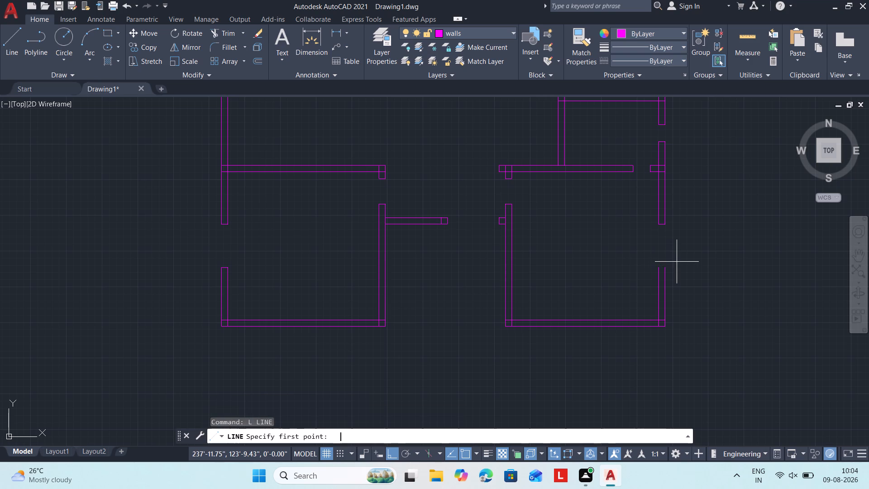
click(668, 268)
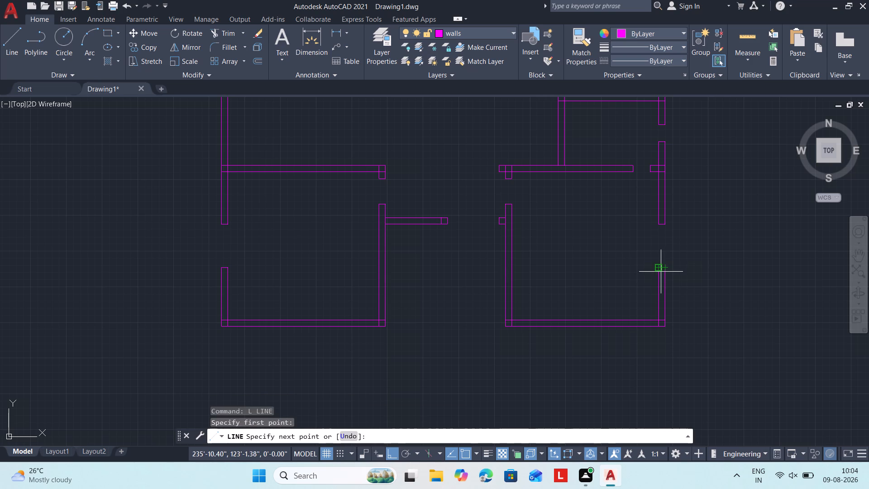
click(661, 272)
key(Escape)
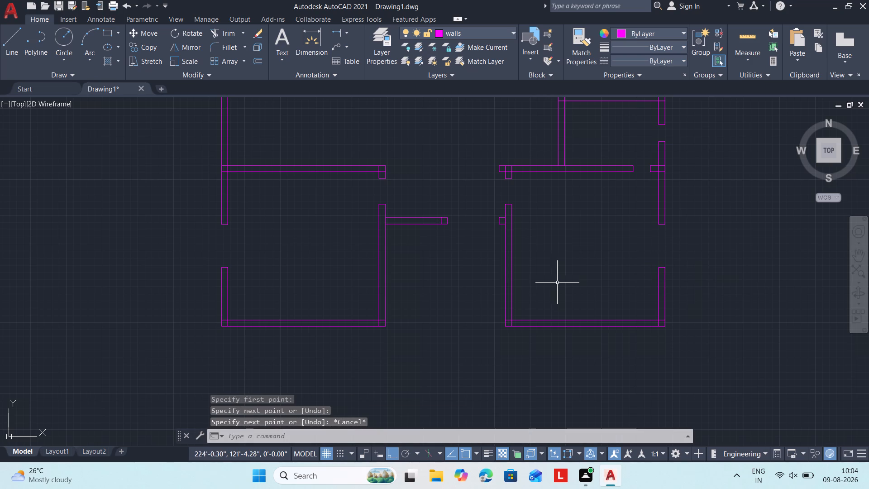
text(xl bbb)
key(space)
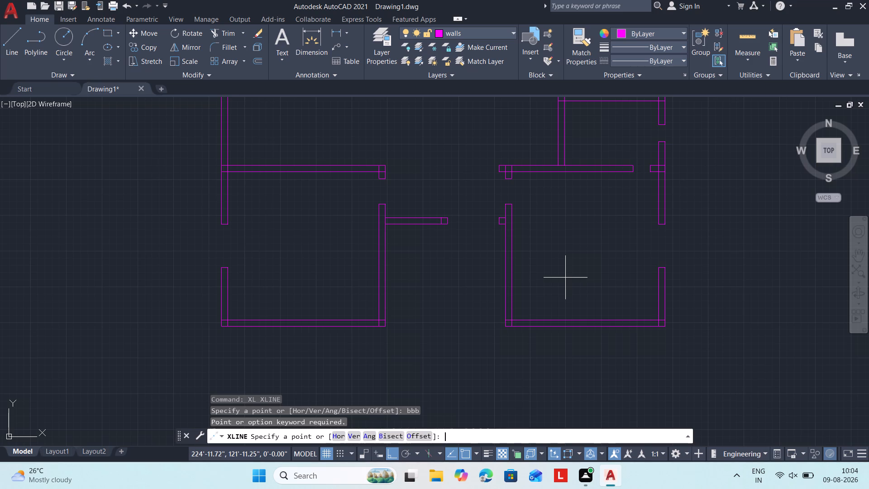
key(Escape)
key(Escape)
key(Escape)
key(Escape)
Draw a vertical construction line midway between the inner corners of the bottom-right room's bottom wall.
text(xl v)
key(space)
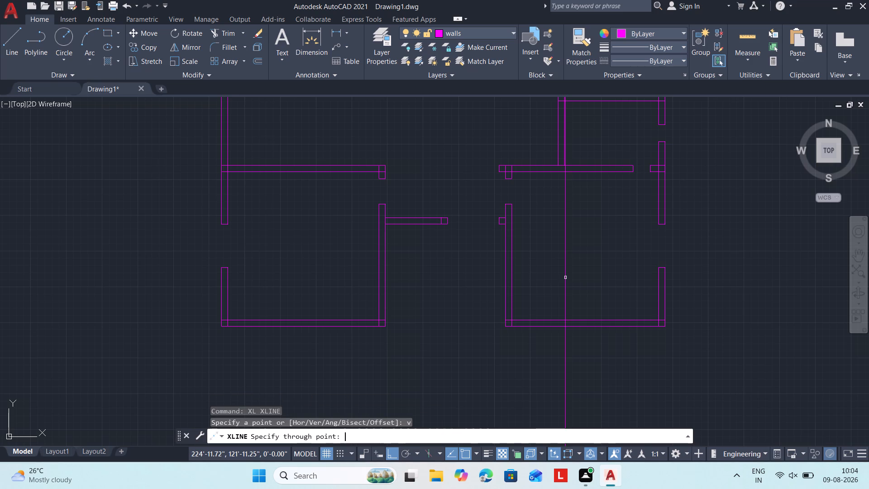
text(m2p)
key(space)
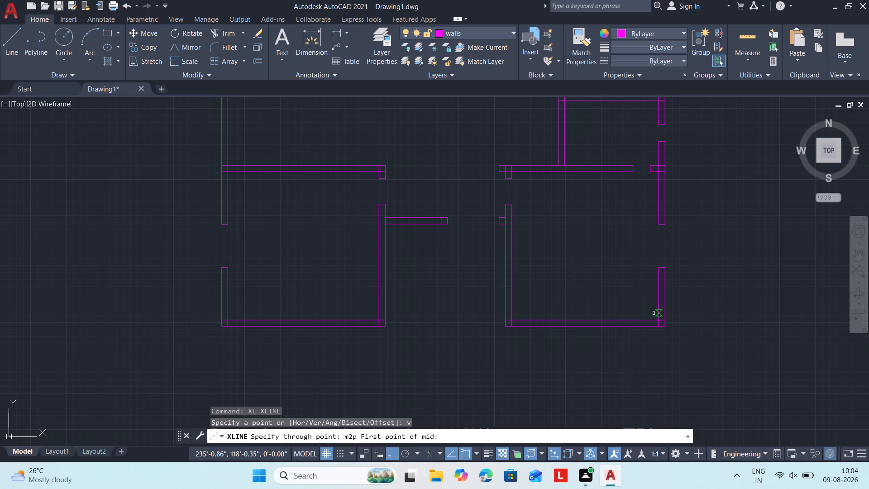
drag(659, 320, 650, 320)
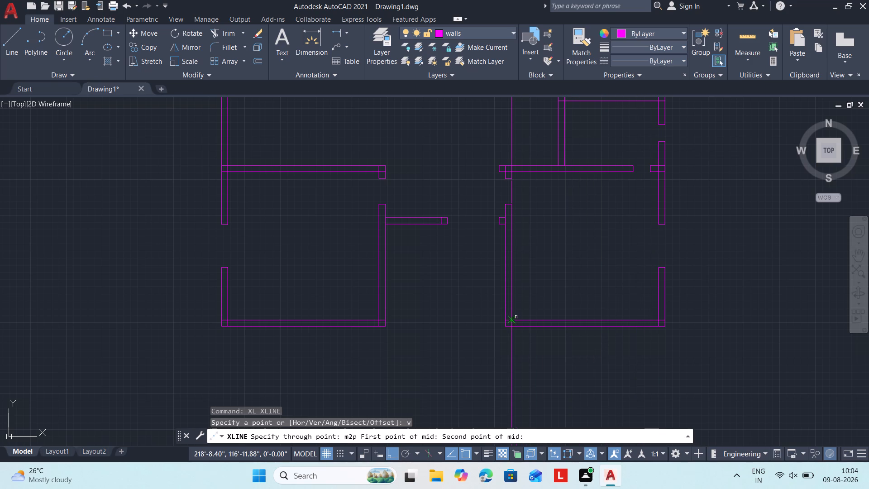
click(509, 317)
key(Escape)
Draw a vertical construction line midway between the inner corners of the bottom-left room's bottom wall.
text(xl)
key(space)
text(v)
key(space)
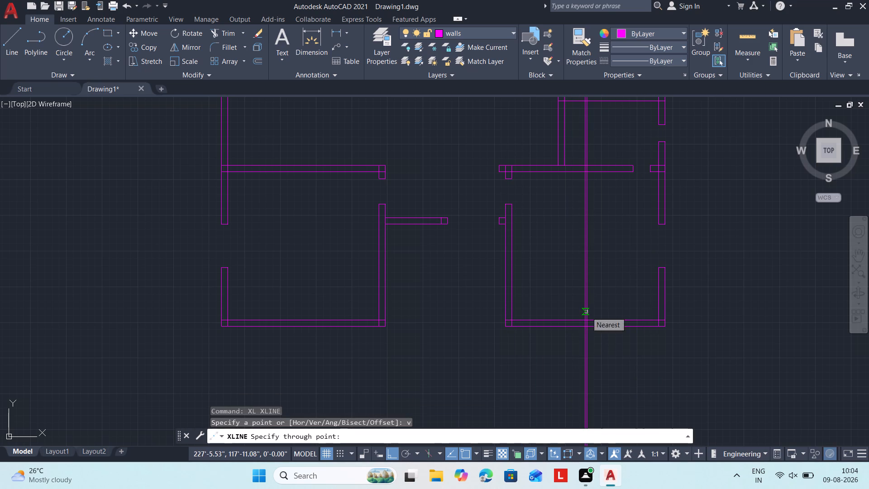
text(m20)
key(BackSpace)
text(p)
key(space)
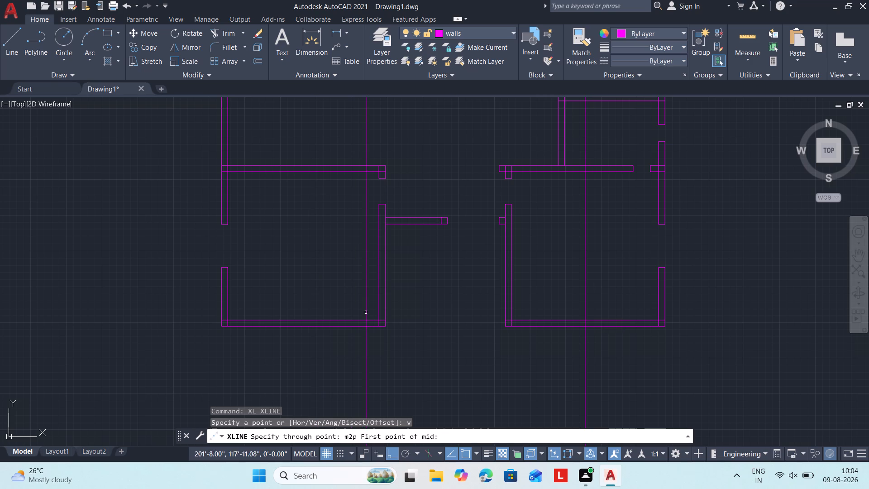
drag(376, 321, 366, 320)
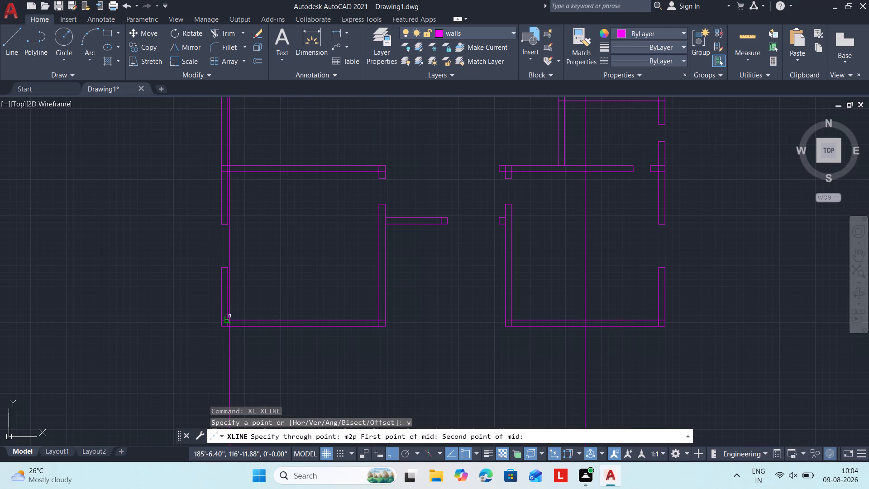
click(227, 317)
key(Escape)
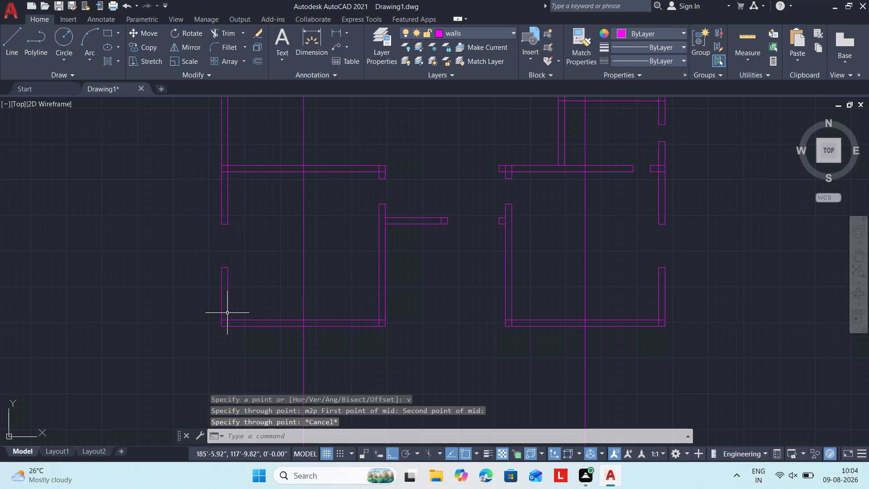
Offset the bottom-left room's vertical centre guide 2.5' to both sides.
text(o)
key(space)
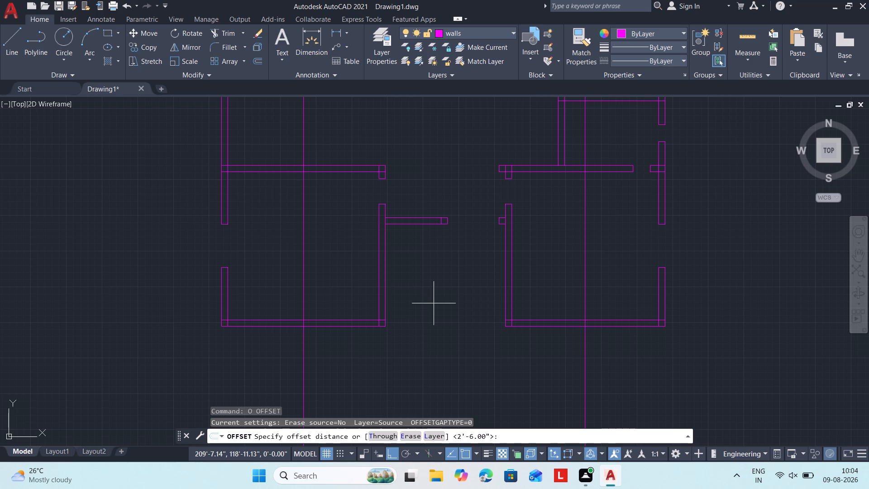
text(2.85)
key(BackSpace)
key(BackSpace)
text(5')
key(Return)
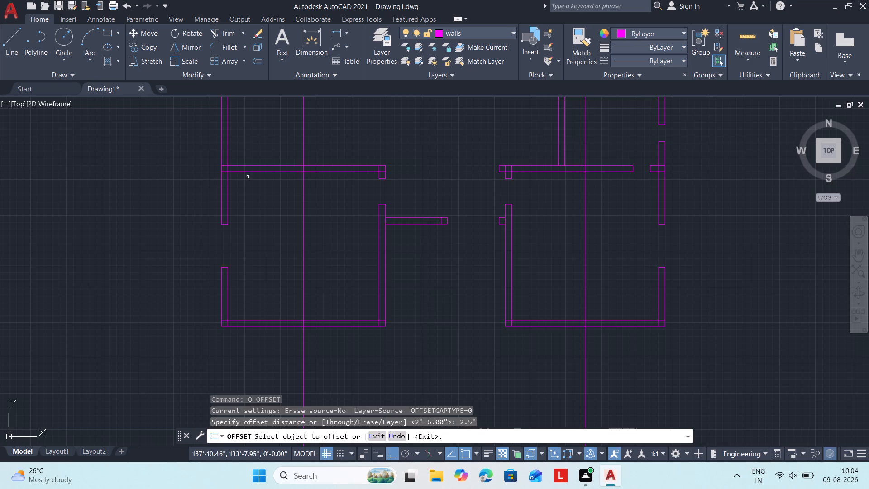
drag(302, 299, 294, 297)
drag(281, 291, 287, 294)
drag(305, 298, 311, 302)
click(320, 307)
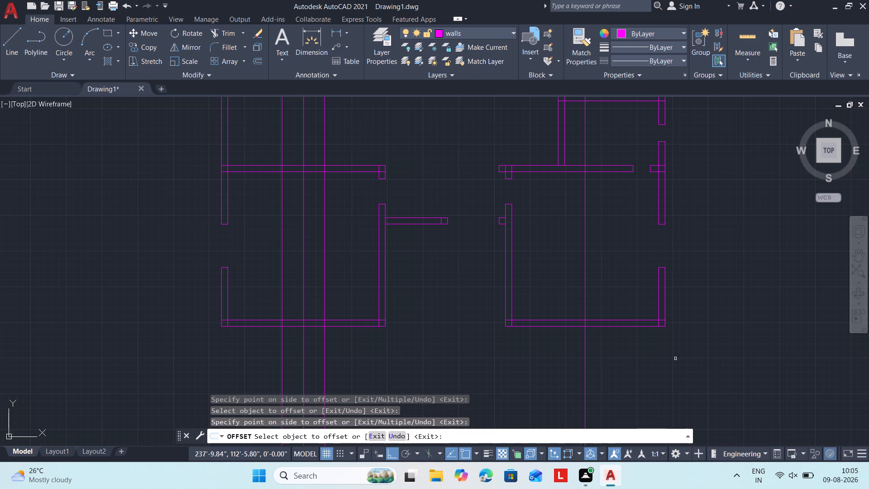
Offset the bottom-right room's vertical centre guide by the same 2.5' to both sides.
drag(584, 298, 566, 300)
click(493, 317)
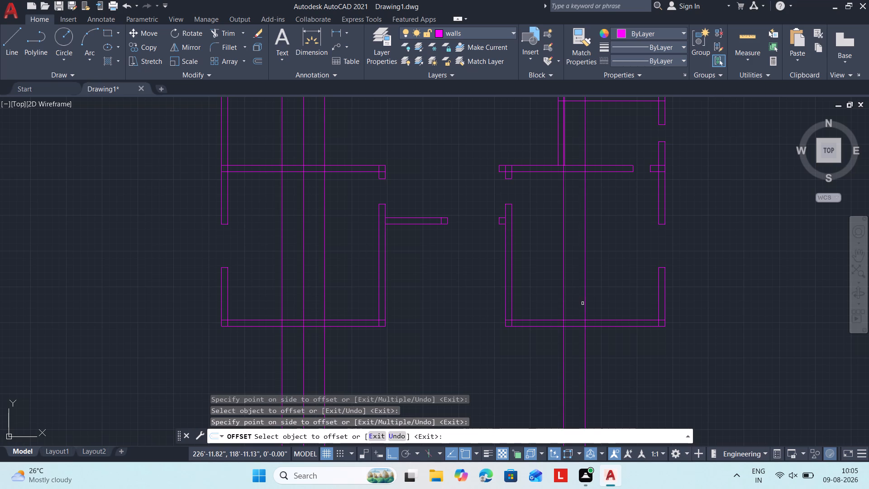
click(583, 303)
click(584, 303)
drag(609, 308, 618, 309)
key(F1)
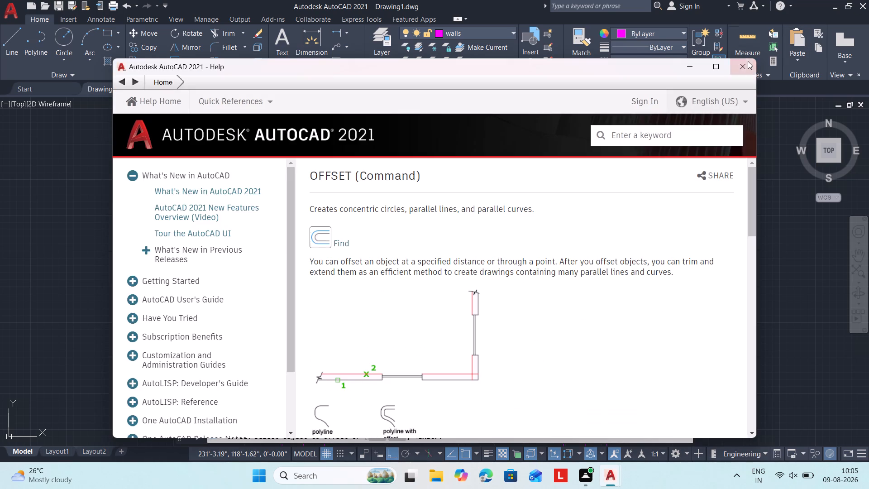
click(746, 64)
key(Escape)
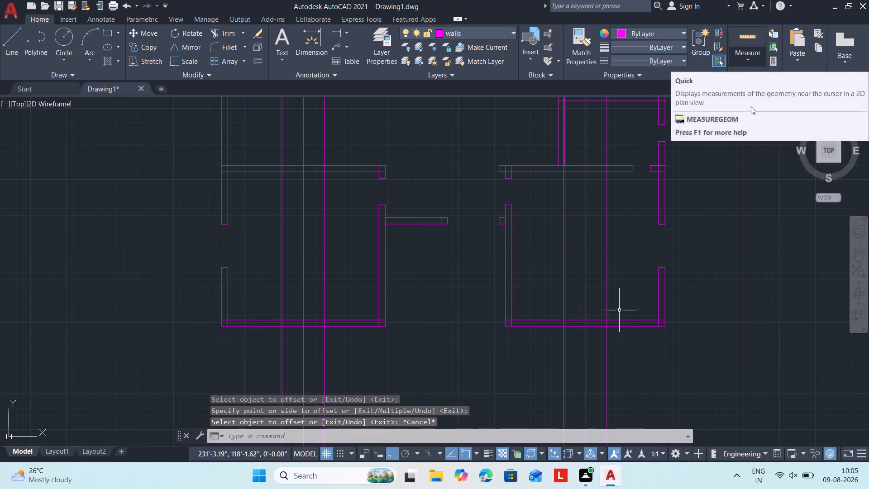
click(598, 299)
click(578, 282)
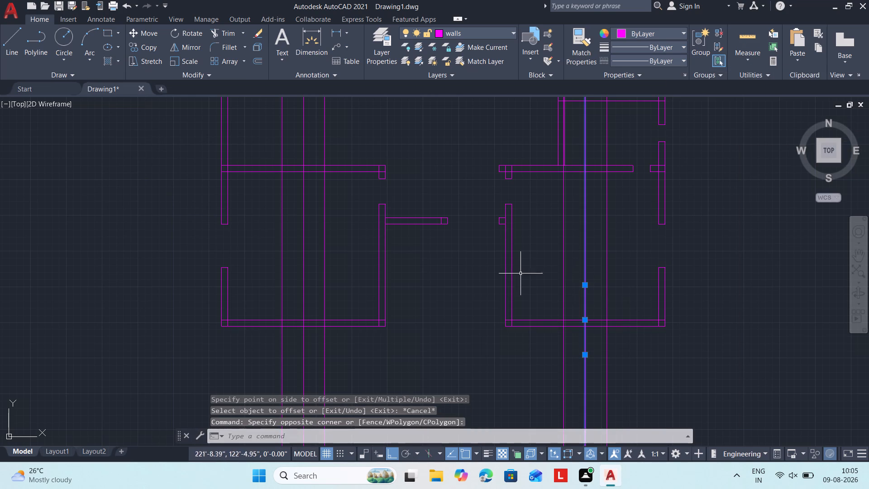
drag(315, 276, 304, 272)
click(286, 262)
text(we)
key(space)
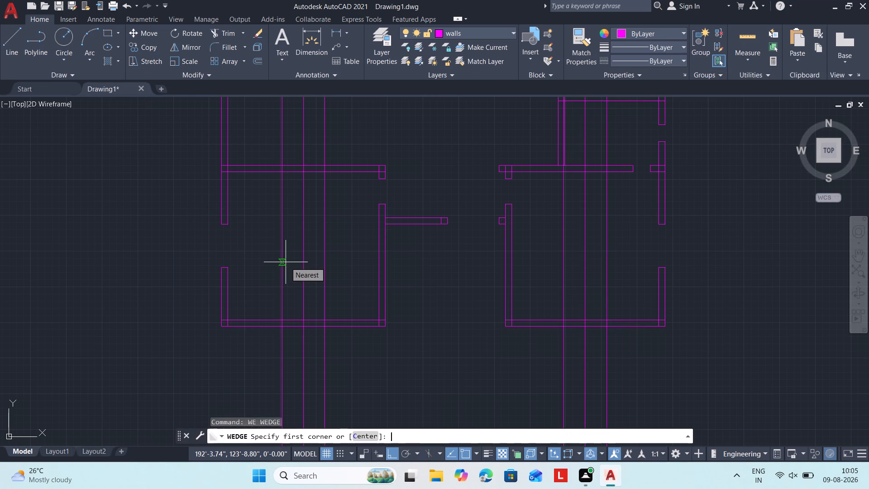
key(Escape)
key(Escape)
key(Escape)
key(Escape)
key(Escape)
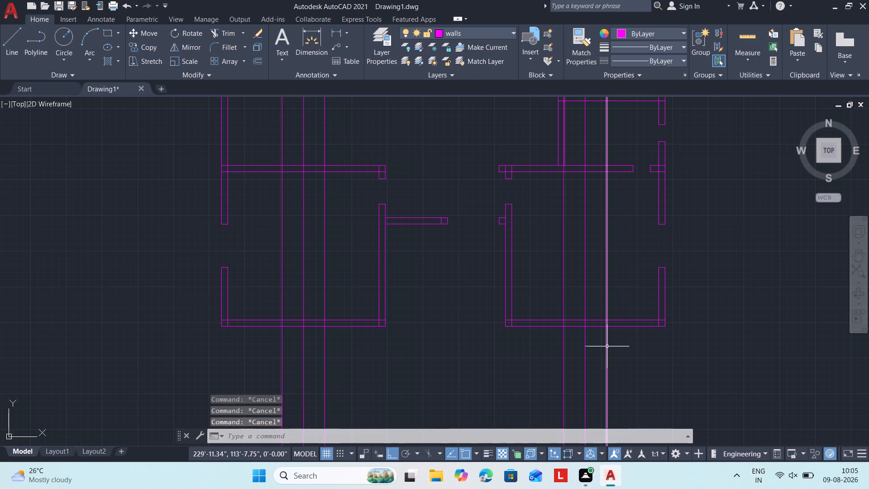
Erase the vertical centre guides of the bottom-right and bottom-left rooms, keeping the offset guides.
click(582, 302)
double_click(589, 293)
click(570, 276)
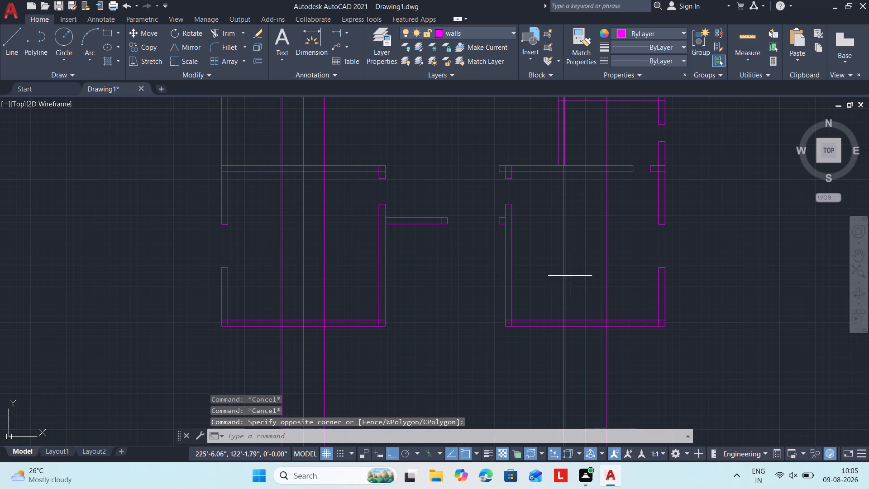
click(598, 301)
drag(598, 302, 594, 296)
click(571, 257)
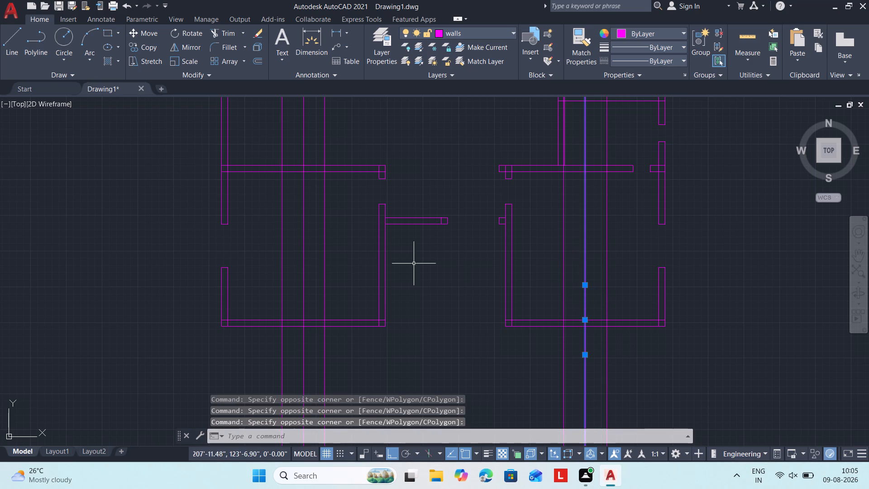
drag(314, 283, 303, 274)
click(293, 249)
text(e)
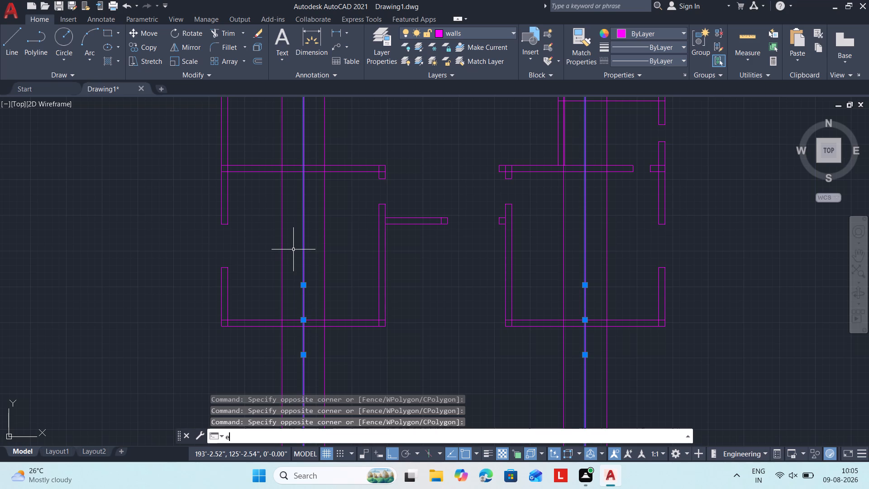
key(space)
Trim away the four offset guides' ends extending below the two bottom outer walls.
text(tr)
key(space)
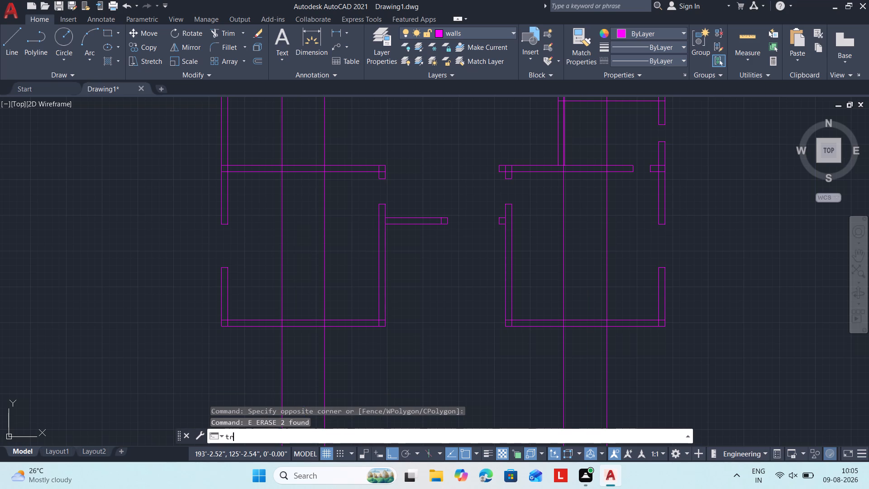
key(space)
click(671, 378)
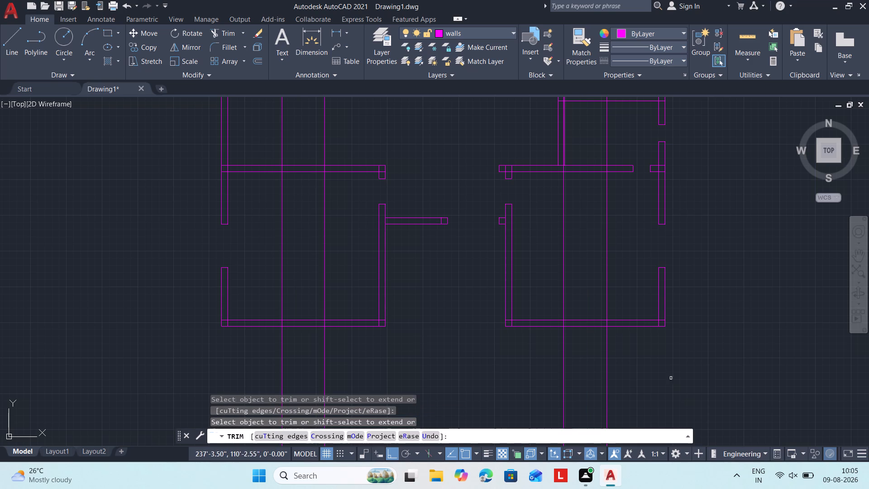
click(222, 350)
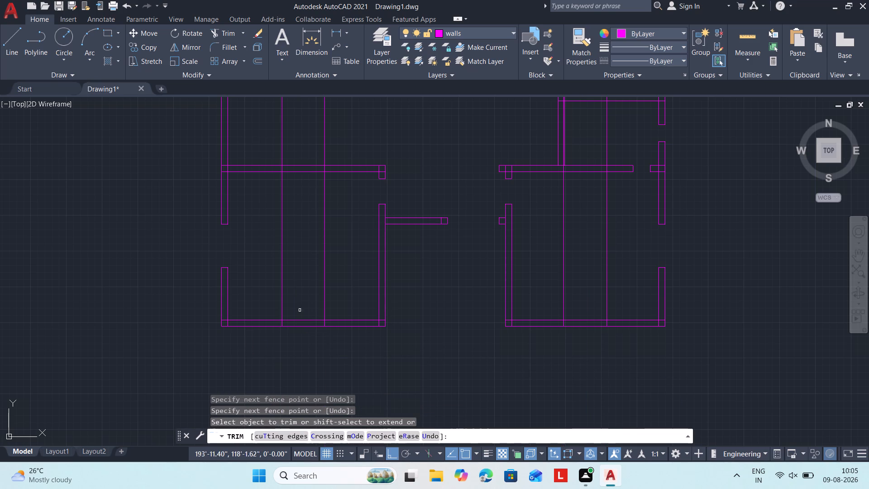
Trim both wall lines between the offset guides to cut an opening in each bottom room's bottom wall.
click(300, 310)
click(286, 362)
click(570, 301)
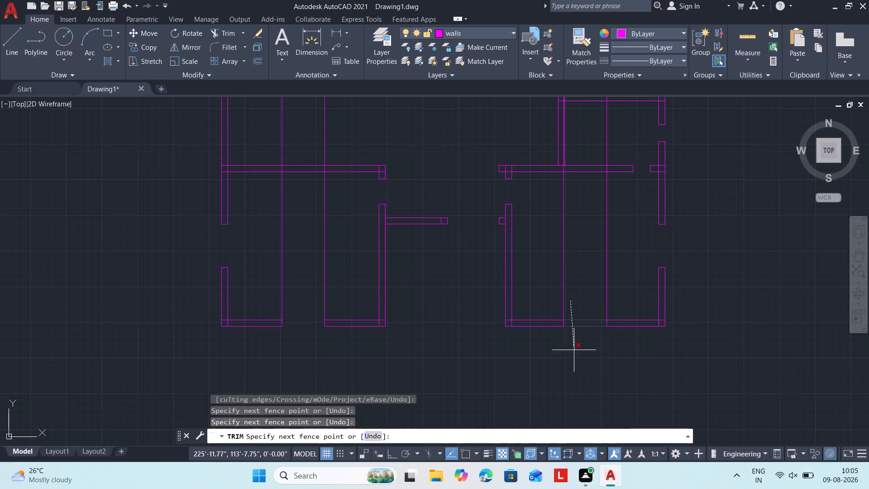
drag(574, 360, 574, 346)
Trim away the offset guide pieces crossing the interiors of the bottom-right and bottom-left rooms.
drag(628, 289, 611, 292)
drag(535, 293, 540, 294)
drag(635, 309, 630, 307)
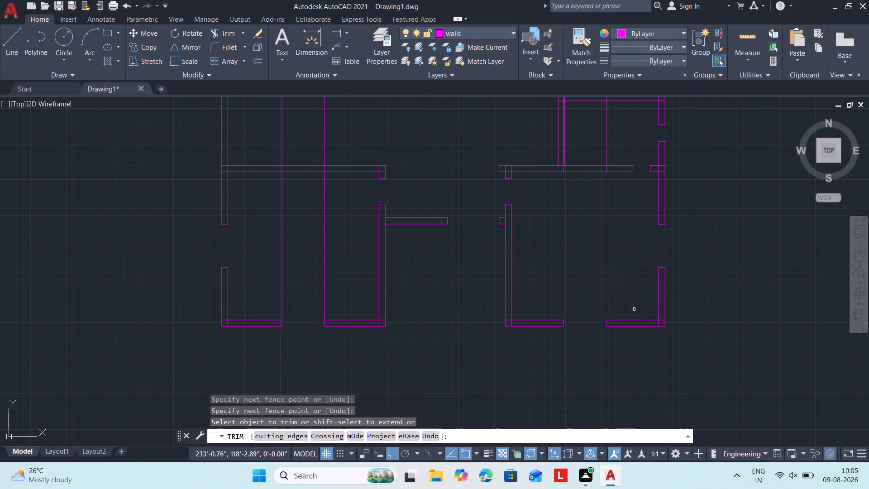
drag(248, 270, 272, 274)
drag(361, 284, 344, 284)
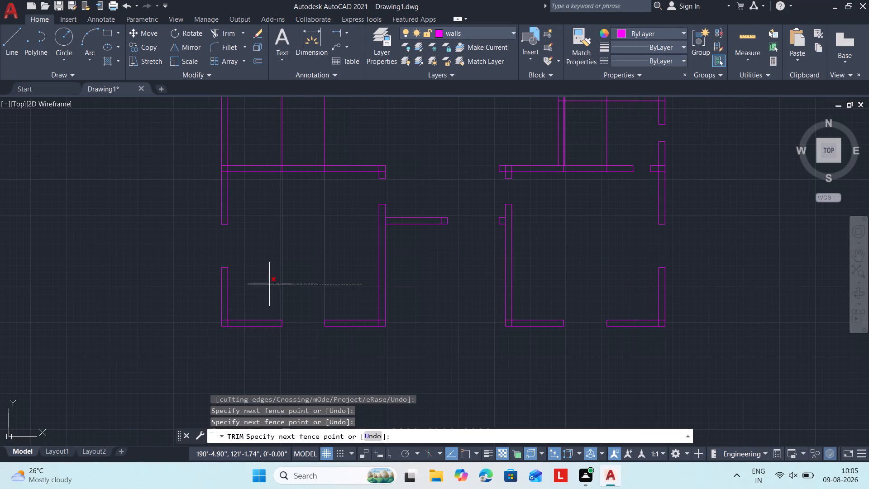
click(268, 284)
middle_drag(286, 262, 298, 342)
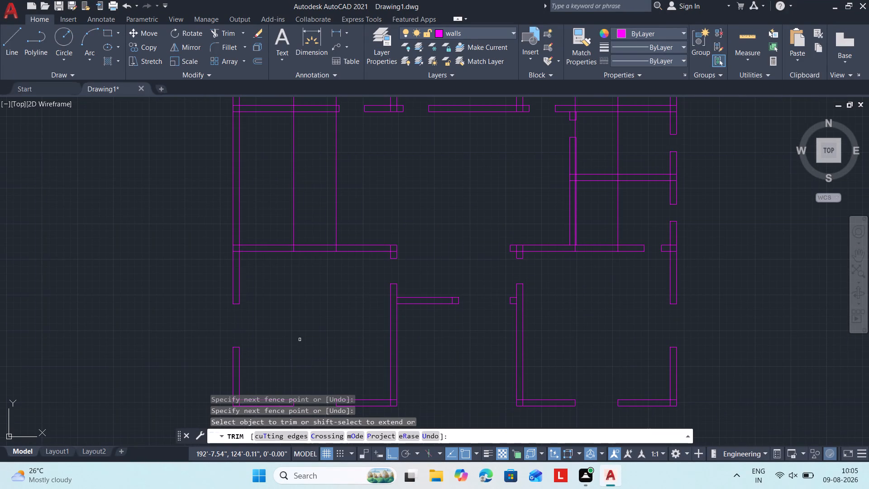
key(Escape)
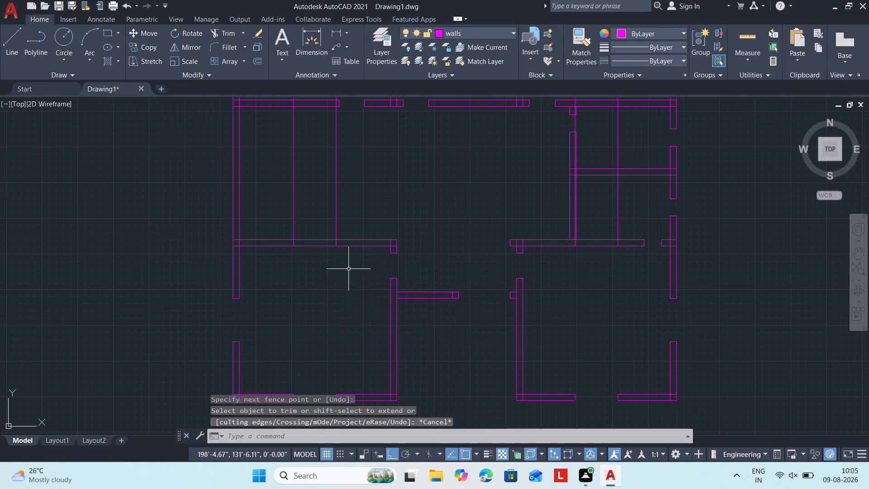
Erase the four leftover vertical guide pieces running upward from the bottom rooms' top walls.
drag(352, 216, 327, 194)
click(258, 164)
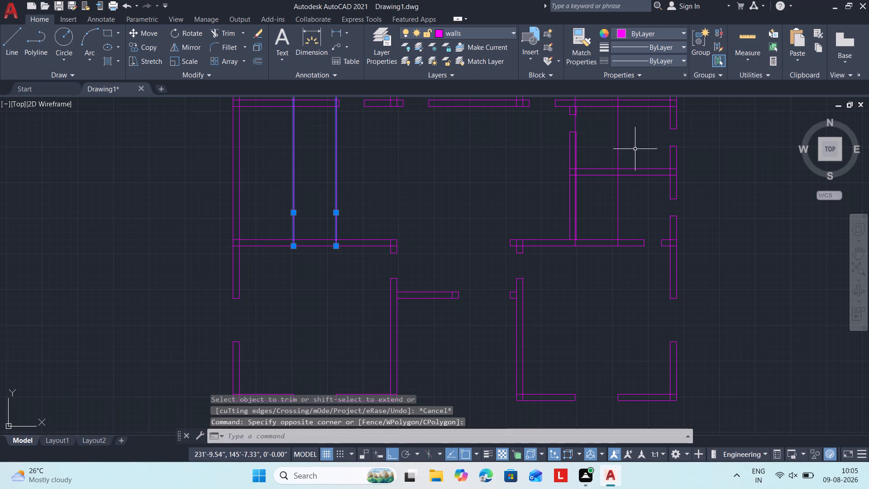
drag(635, 149, 619, 141)
click(577, 131)
click(580, 124)
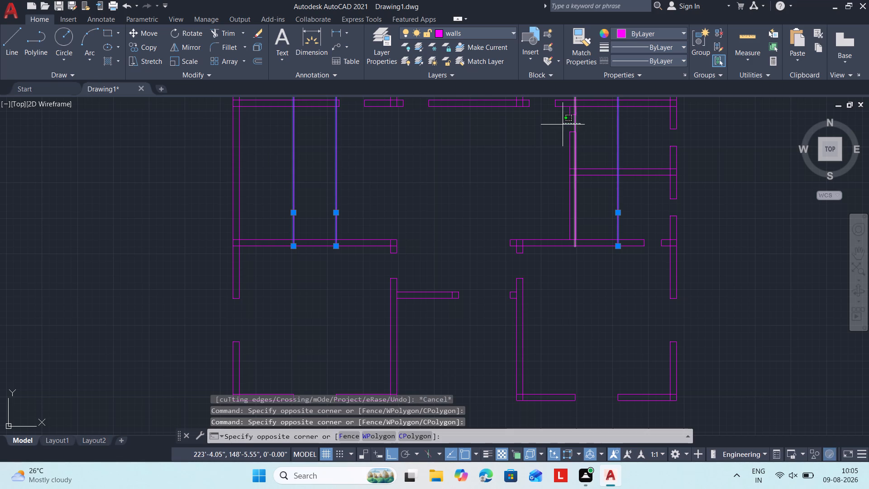
click(563, 125)
text(e)
key(space)
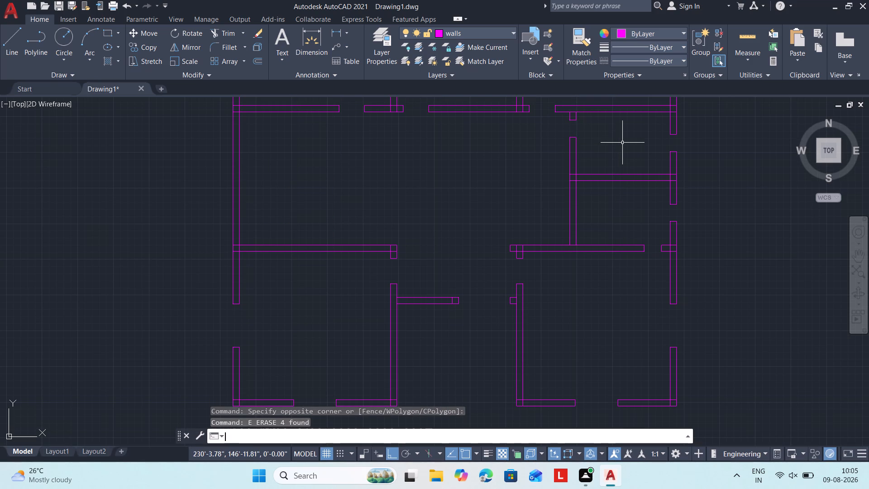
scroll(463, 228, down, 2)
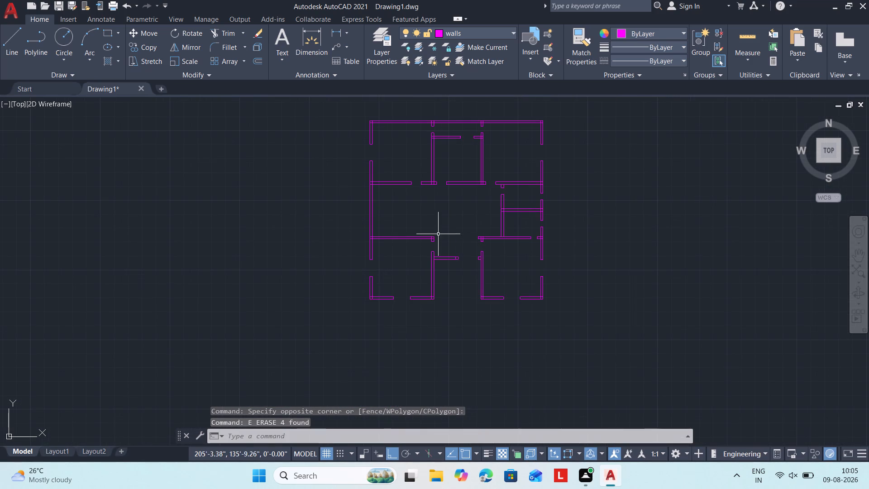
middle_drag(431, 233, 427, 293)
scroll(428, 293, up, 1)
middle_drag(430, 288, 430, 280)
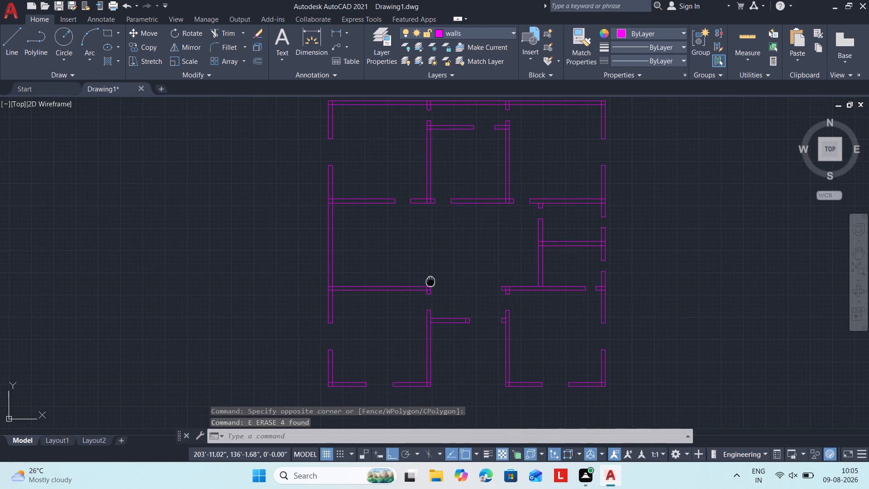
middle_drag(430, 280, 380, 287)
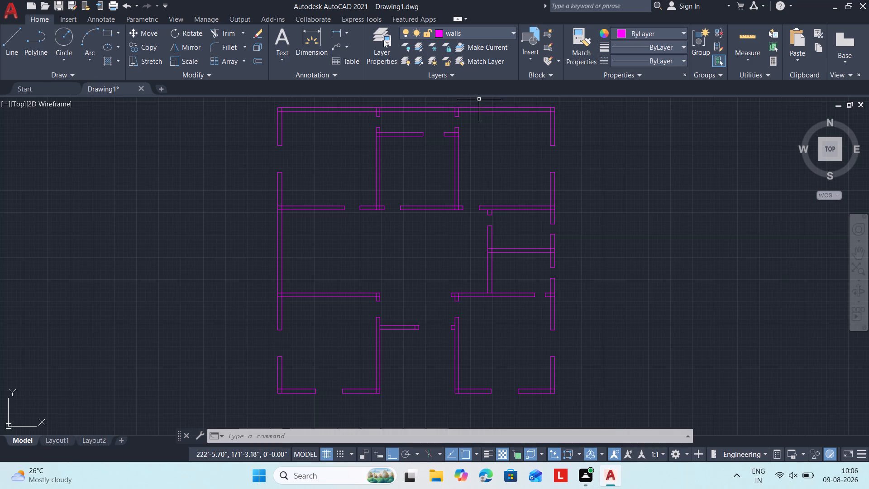
Create a new layer named doors.
drag(386, 49, 386, 53)
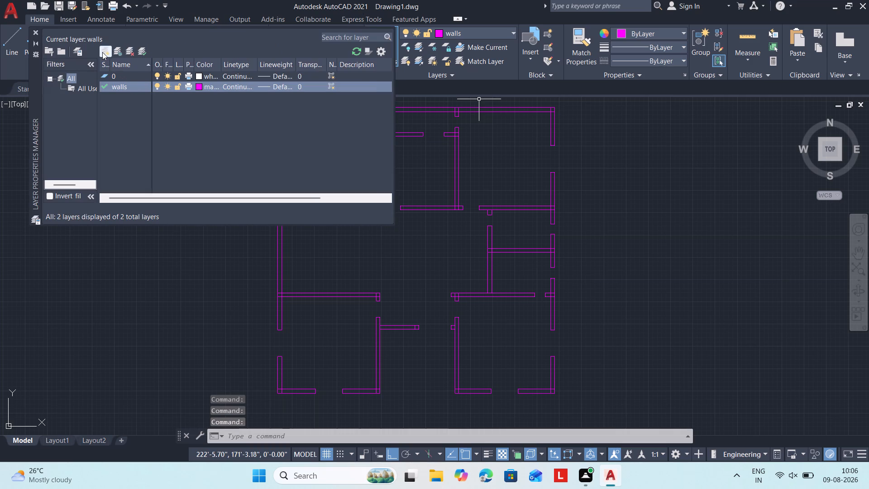
click(102, 52)
text(doro)
key(BackSpace)
key(BackSpace)
key(BackSpace)
key(BackSpace)
key(BackSpace)
key(BackSpace)
key(BackSpace)
key(BackSpace)
key(BackSpace)
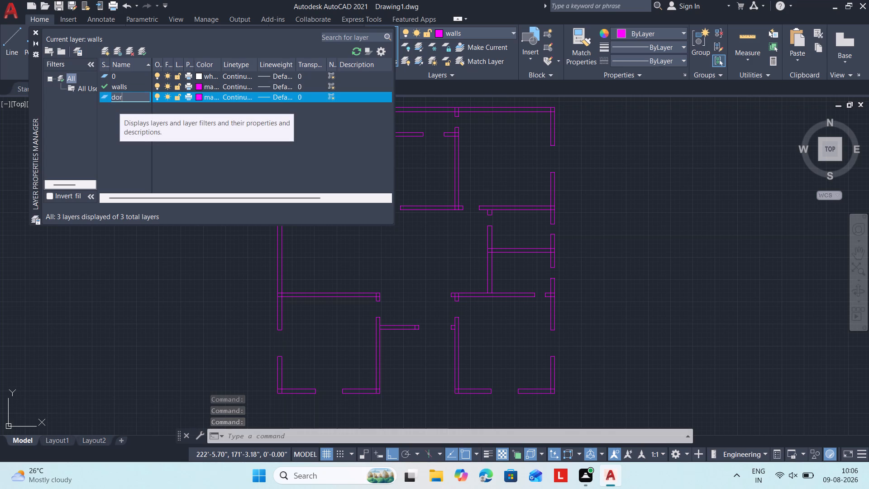
text(doors)
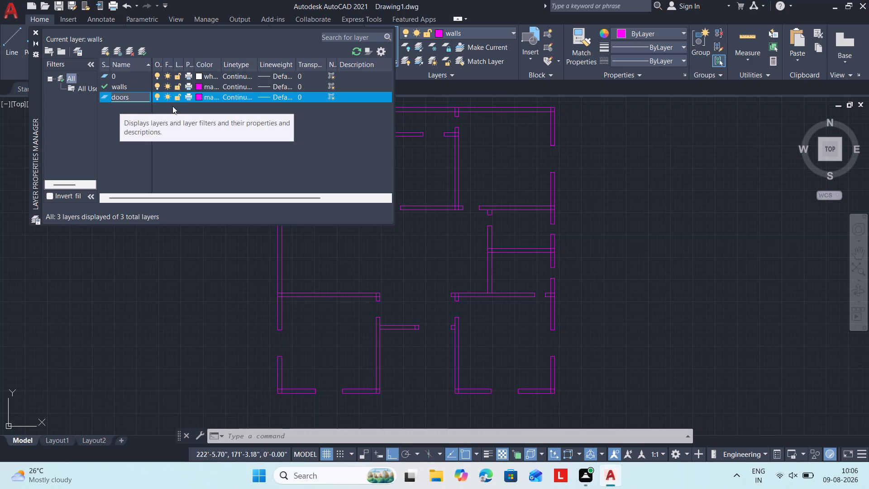
Set the doors layer's colour to blue and make it the current layer.
click(198, 98)
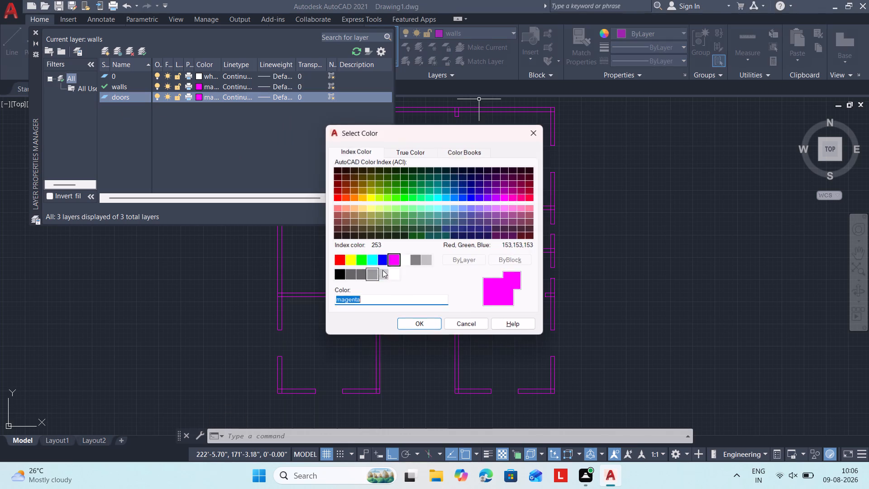
click(382, 257)
click(412, 321)
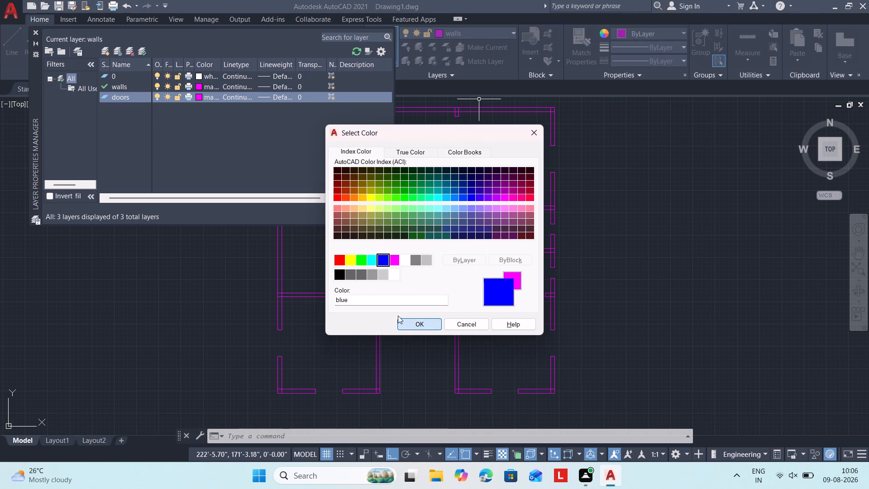
click(140, 50)
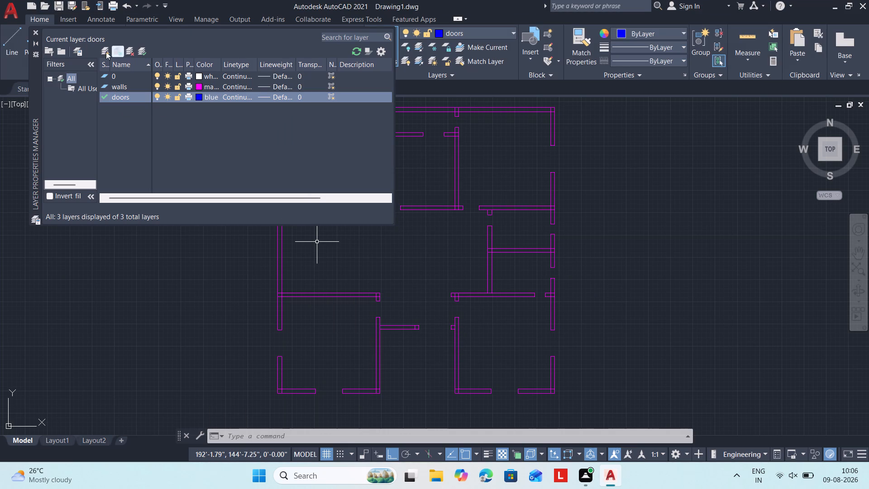
click(35, 31)
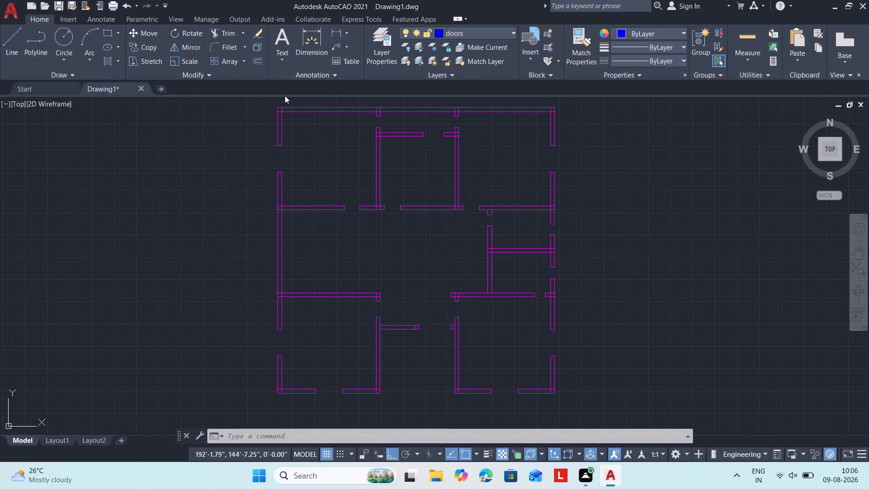
Draw a U-shaped outline open at the top, each of its three sides 3' long, in the empty space east of the floor plan.
text(l)
key(space)
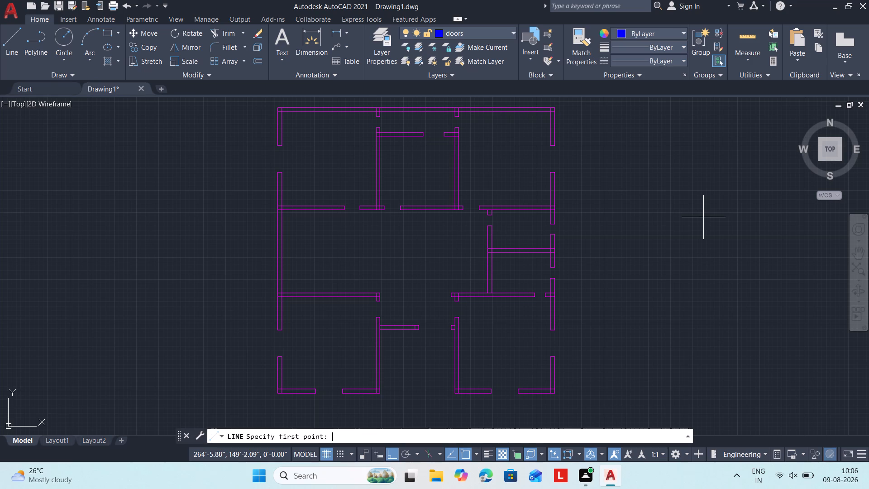
middle_drag(656, 197, 449, 264)
scroll(468, 268, up, 1)
click(513, 225)
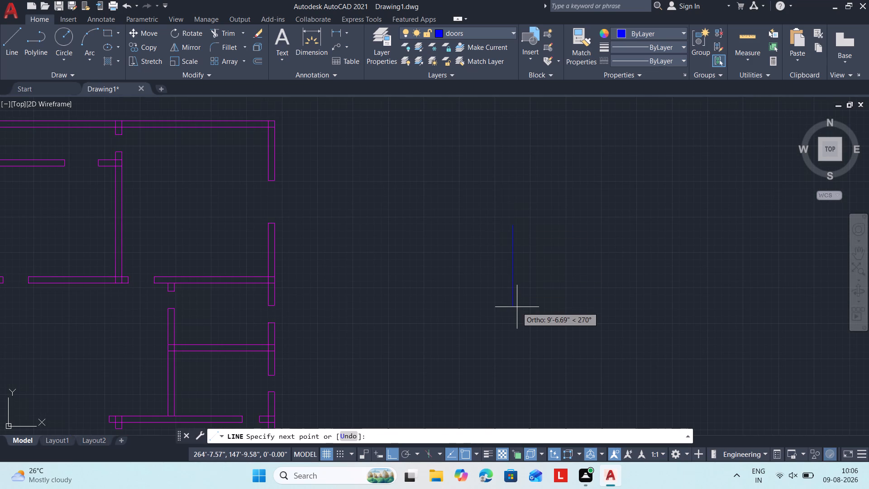
text(3')
key(Return)
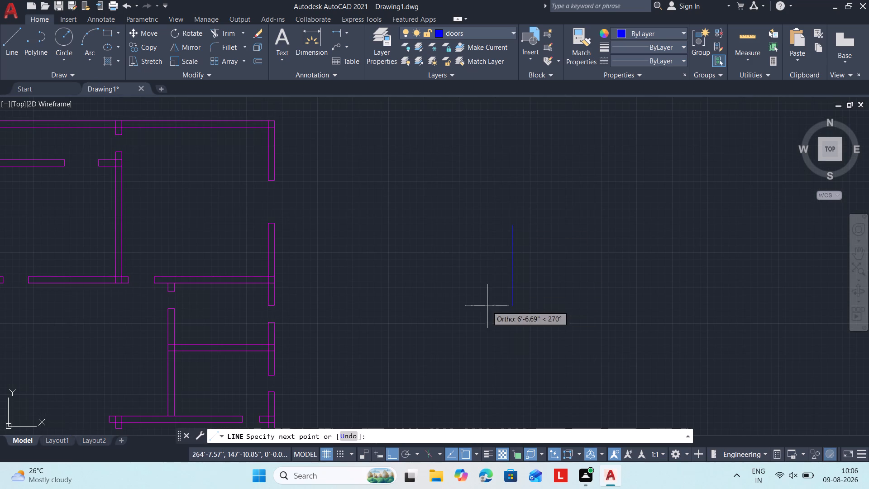
text(3')
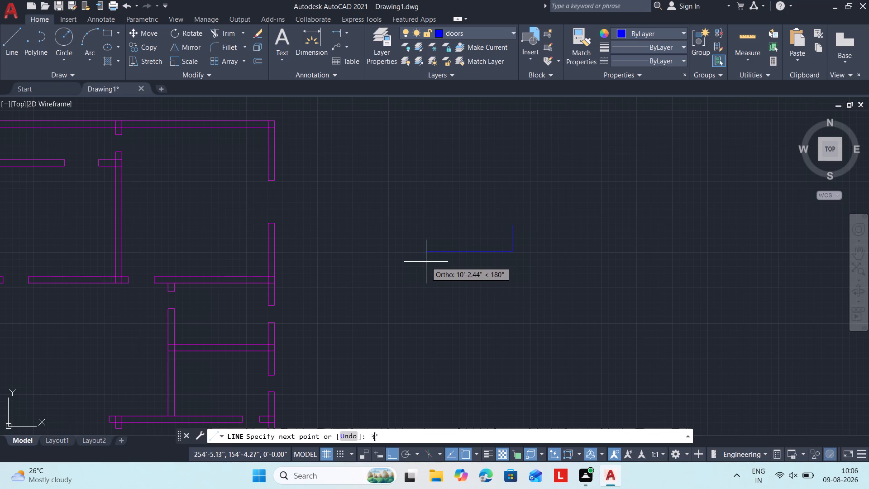
key(Return)
text(3')
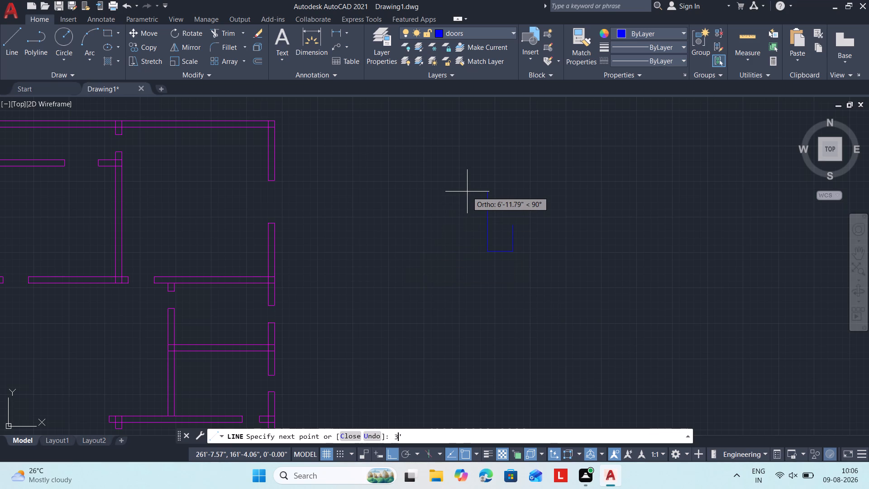
key(Return)
key(Escape)
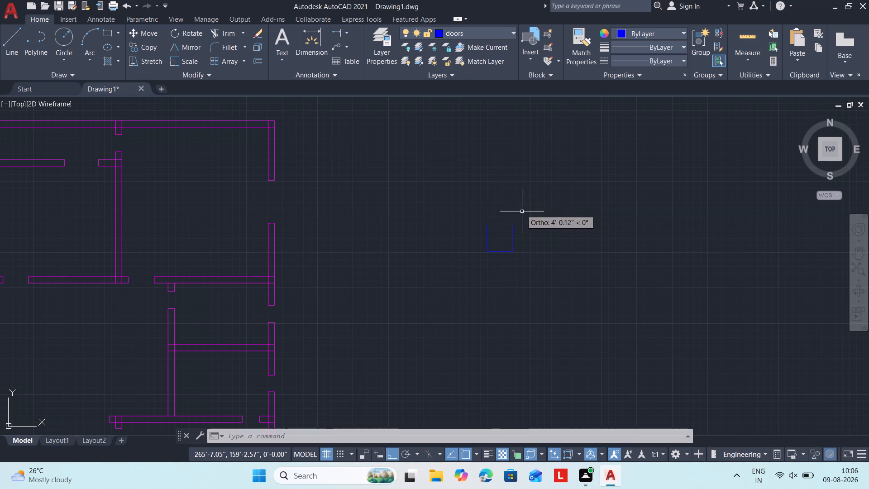
Offset all three sides of the U-shaped outline 2.5" inward.
scroll(498, 232, up, 2)
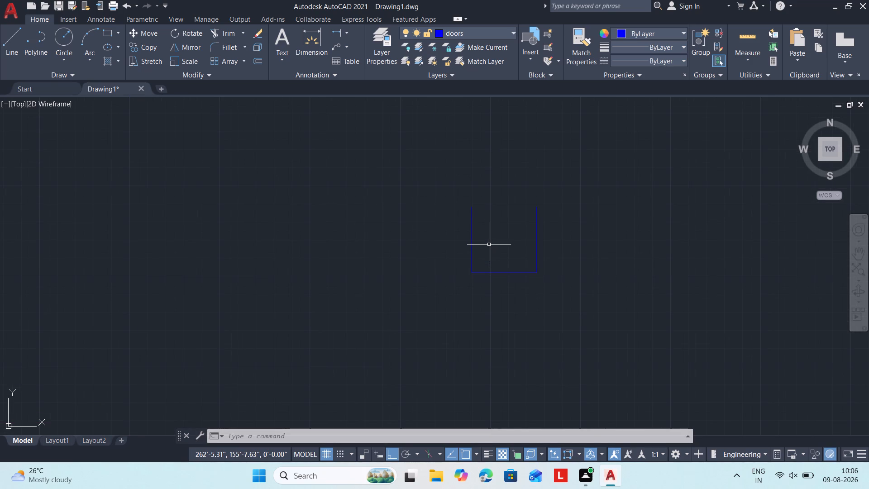
key(o)
scroll(489, 244, up, 1)
key(space)
text(2.5)
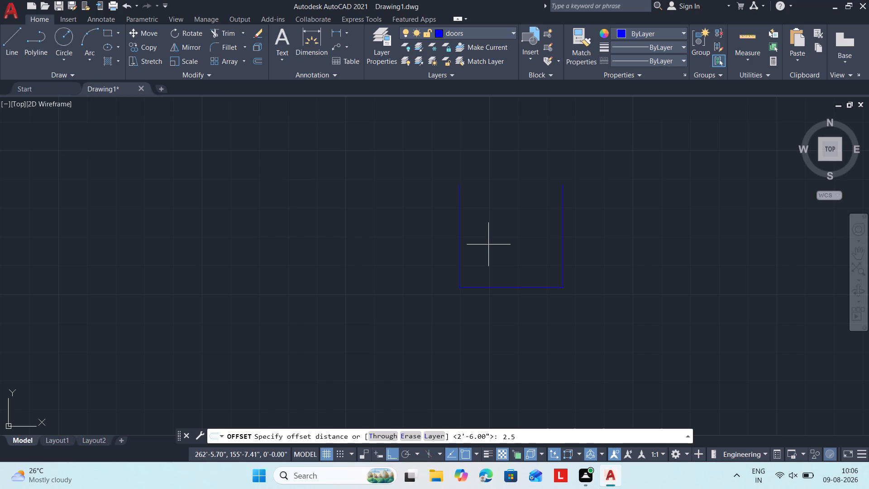
key(shift+quotedbl)
key(Return)
click(563, 249)
click(550, 245)
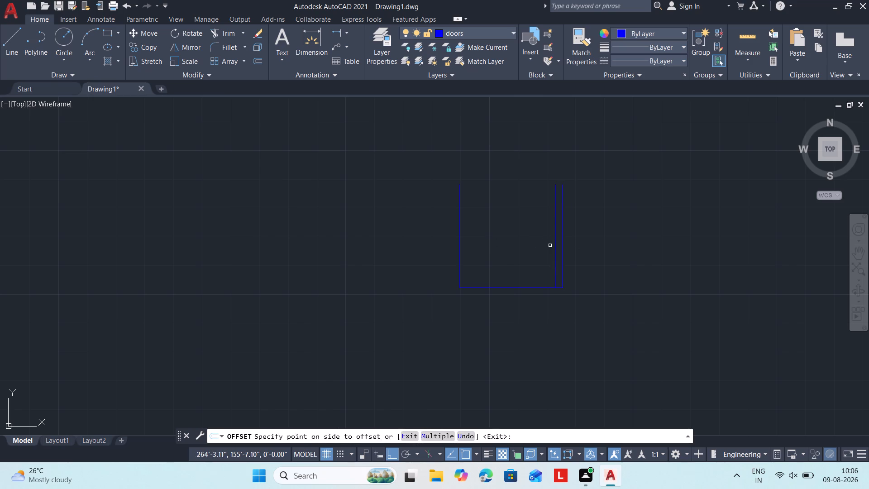
drag(535, 287, 526, 267)
click(521, 244)
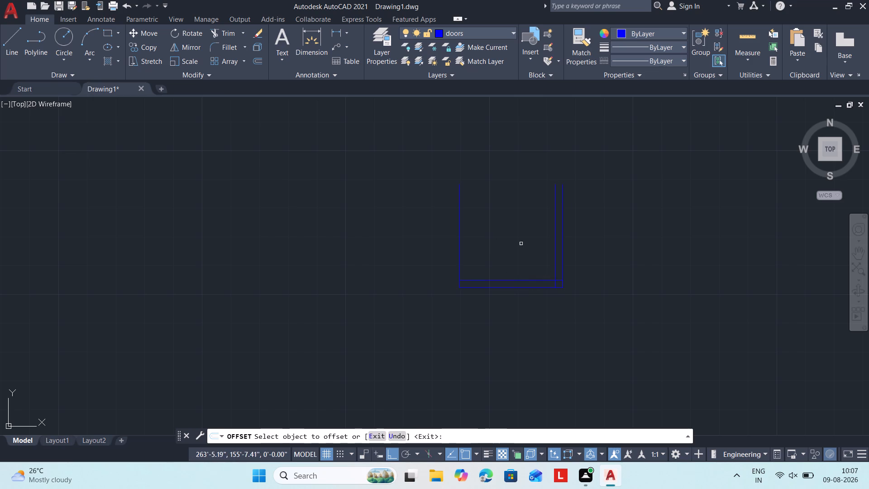
click(460, 245)
click(507, 258)
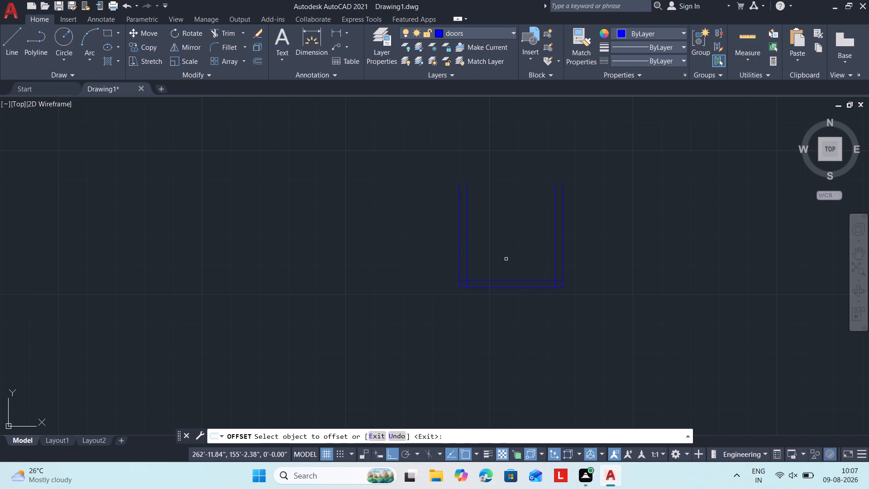
key(Escape)
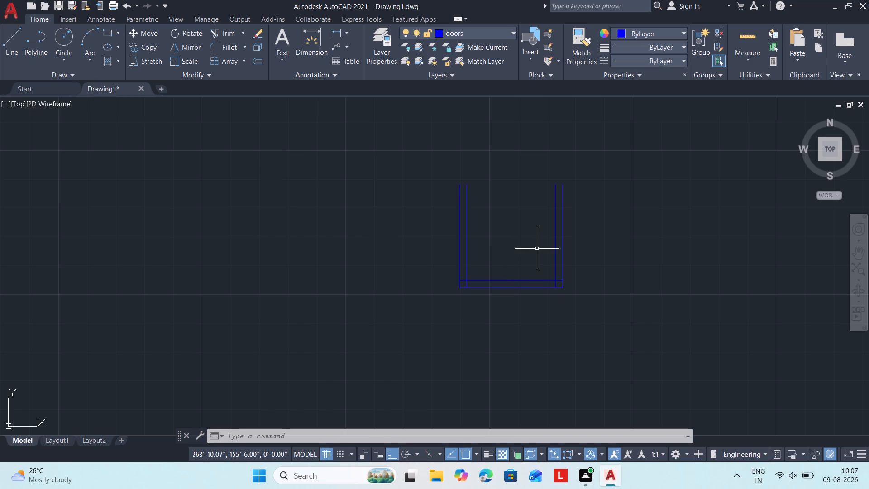
Draw a short line joining the top ends of the two right-hand vertical lines to close the door leaf.
text(l)
key(space)
click(561, 190)
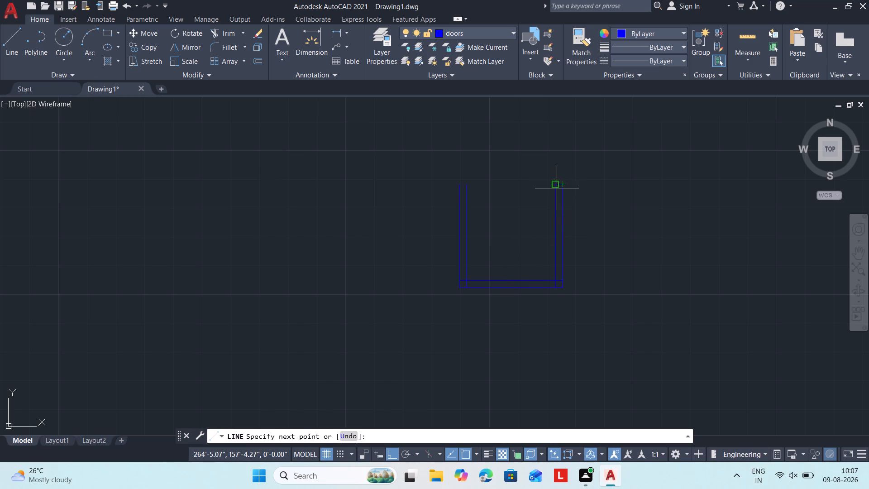
click(556, 188)
key(Escape)
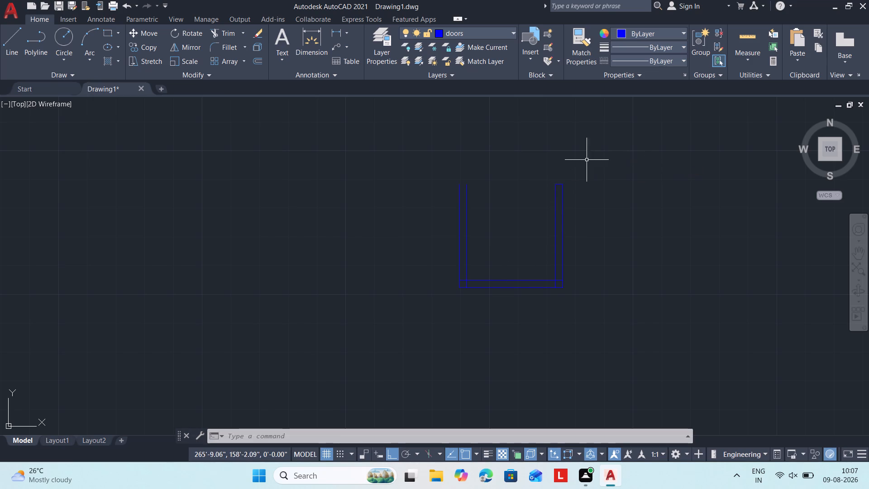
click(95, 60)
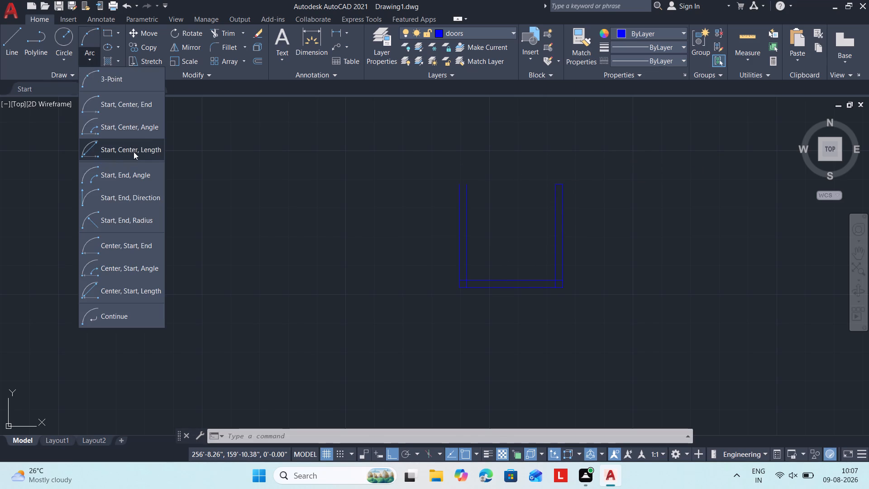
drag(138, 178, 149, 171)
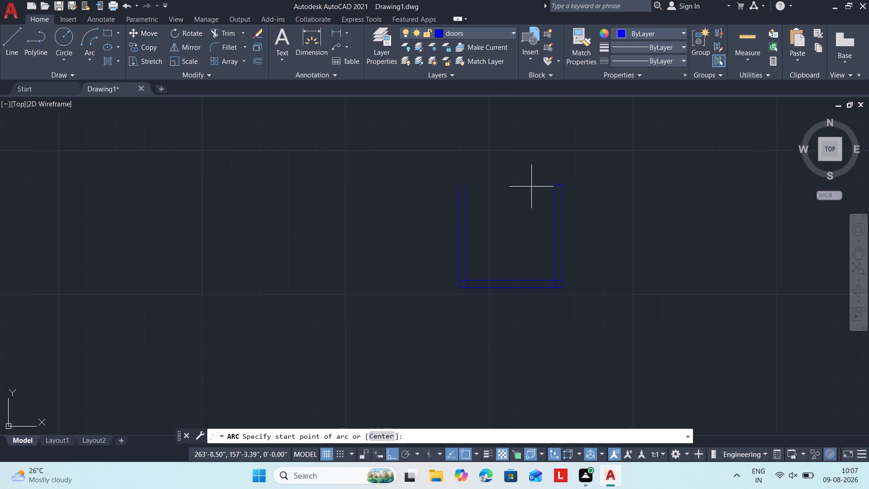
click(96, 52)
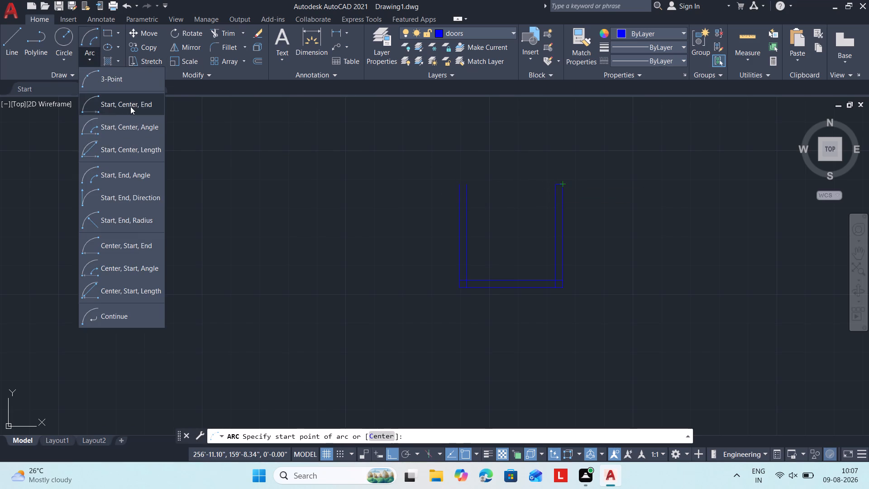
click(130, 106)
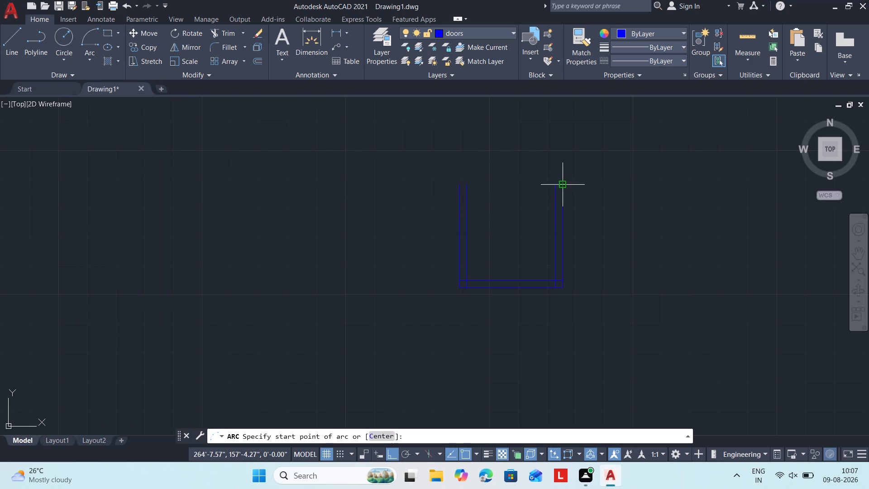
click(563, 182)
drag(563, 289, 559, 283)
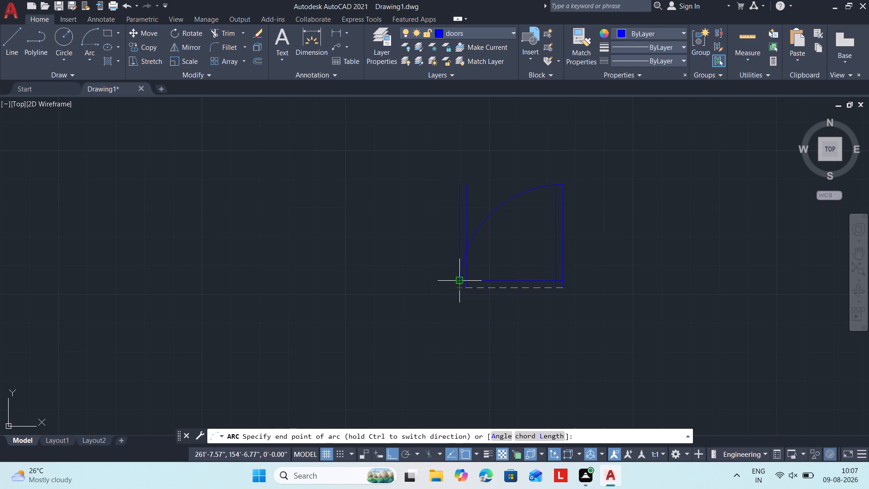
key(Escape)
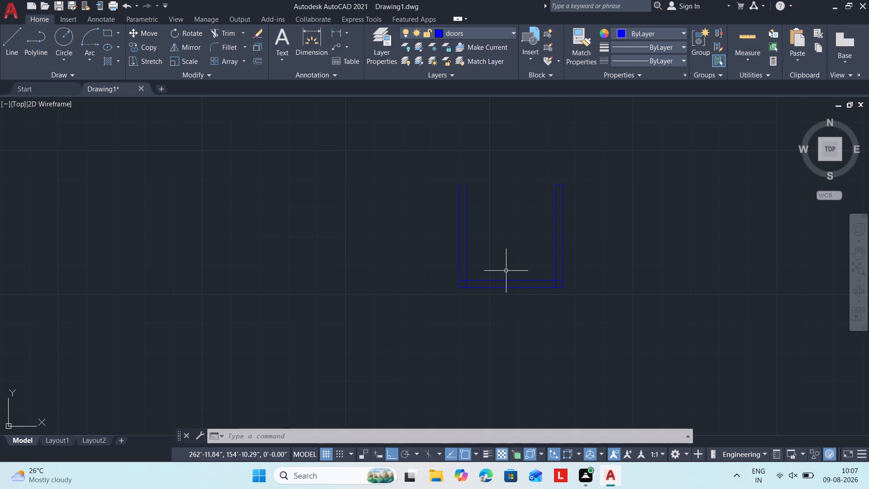
Draw the door swing as a Start, Center, End arc from the leaf's outer top corner to the inner left line, centred where the inner bottom line meets the outer right line.
drag(93, 42, 94, 46)
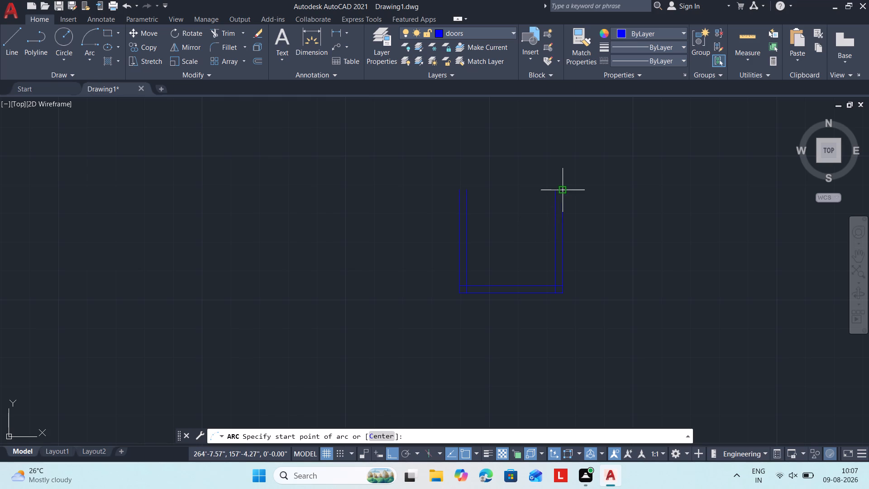
click(564, 192)
click(564, 283)
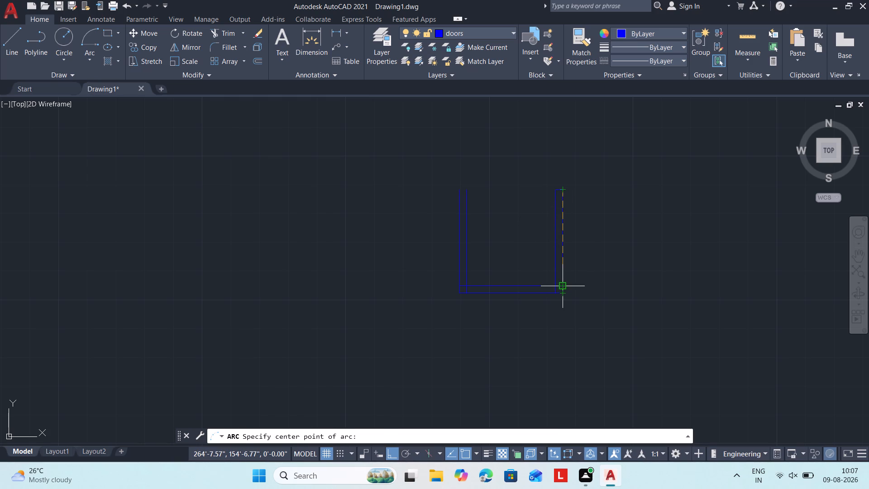
click(466, 282)
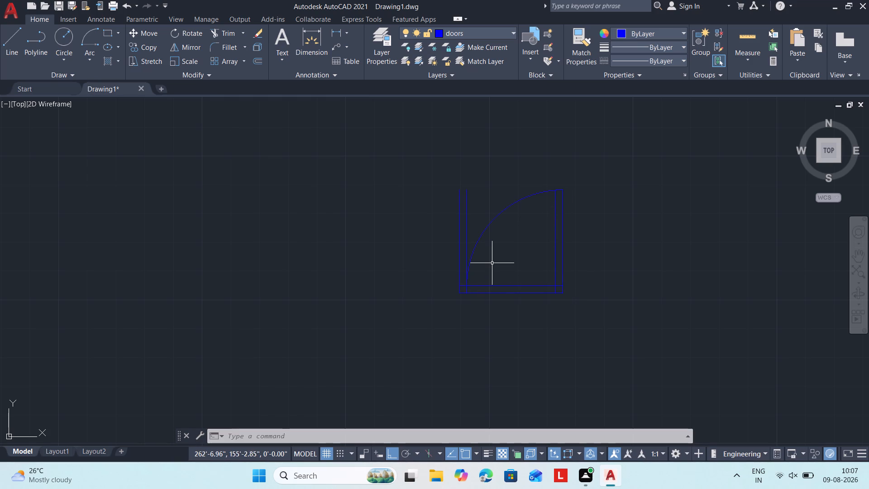
Trim away the two left vertical lines above the bottom frame and the two bottom lines between the jambs.
key(r)
key(Escape)
text(tr)
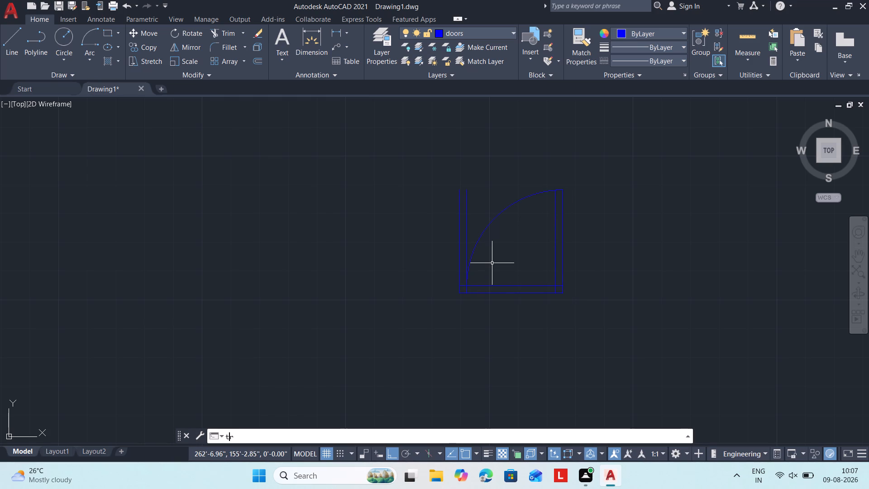
key(space)
key(space)
click(479, 216)
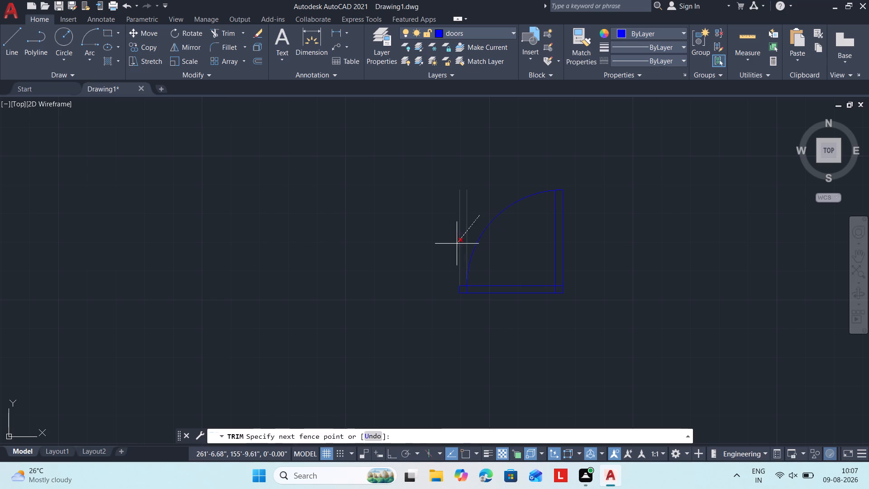
click(437, 297)
scroll(456, 308, up, 2)
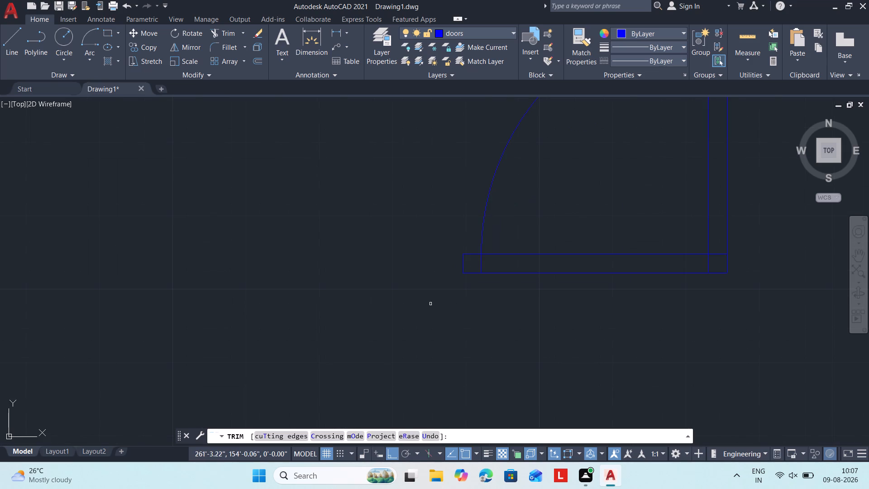
scroll(403, 305, down, 2)
drag(466, 261, 465, 270)
click(468, 340)
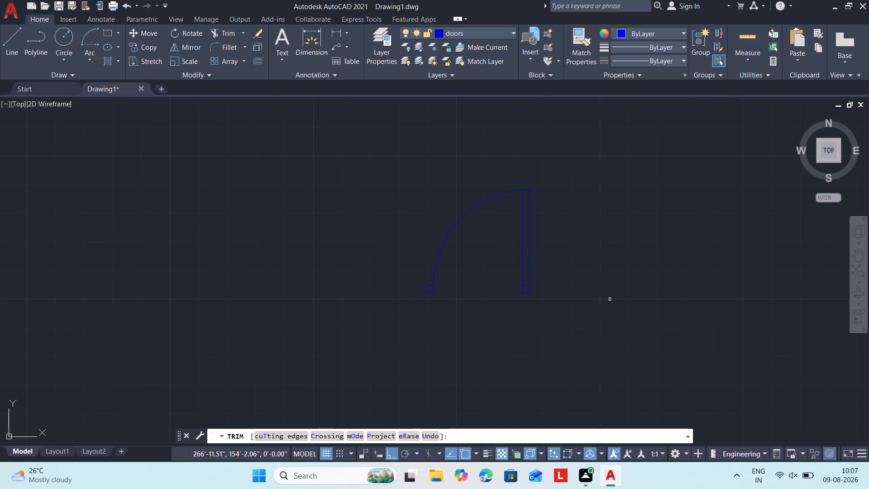
key(Escape)
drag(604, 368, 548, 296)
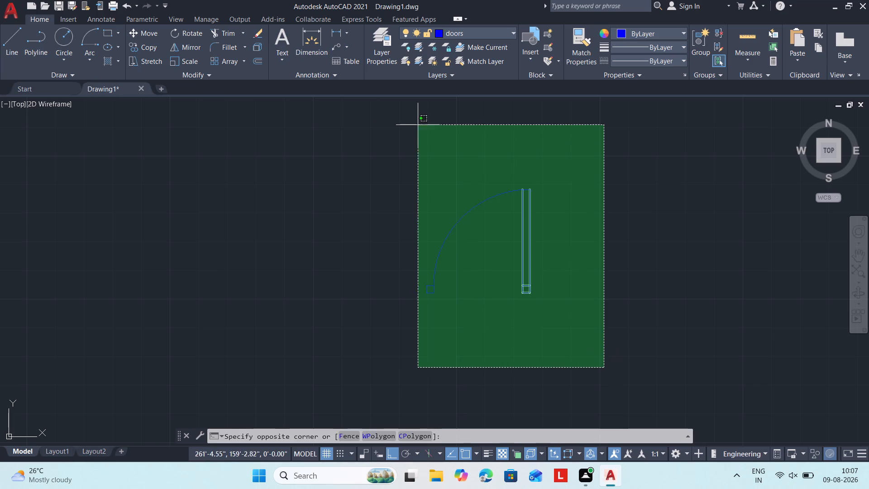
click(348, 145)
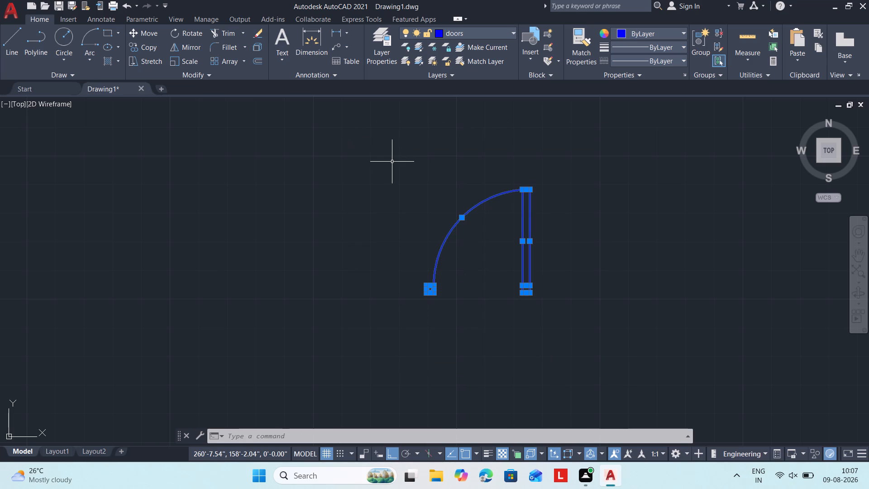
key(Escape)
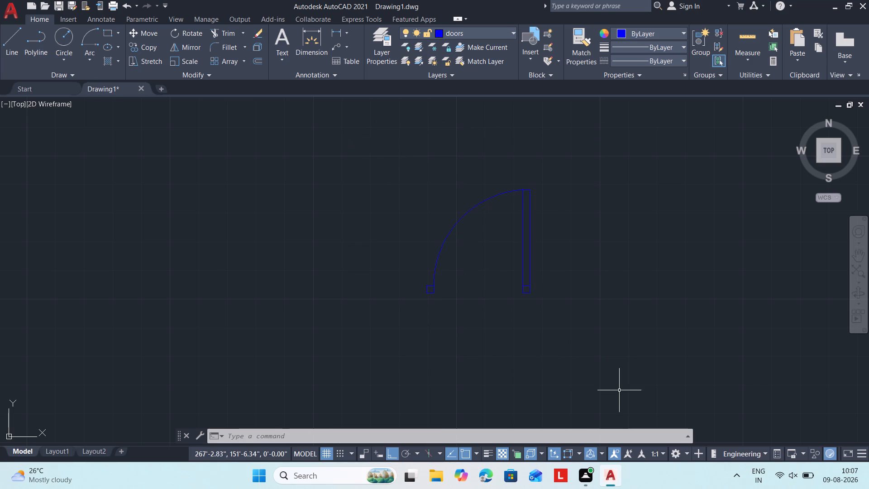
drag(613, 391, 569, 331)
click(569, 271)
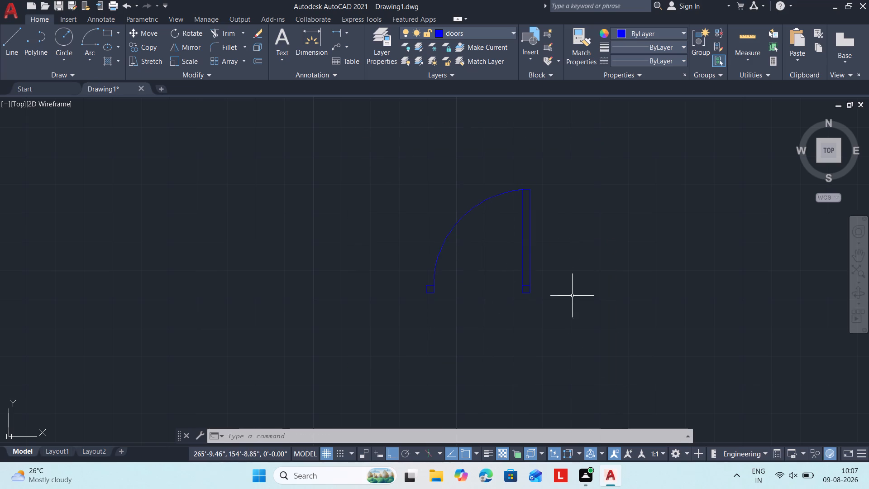
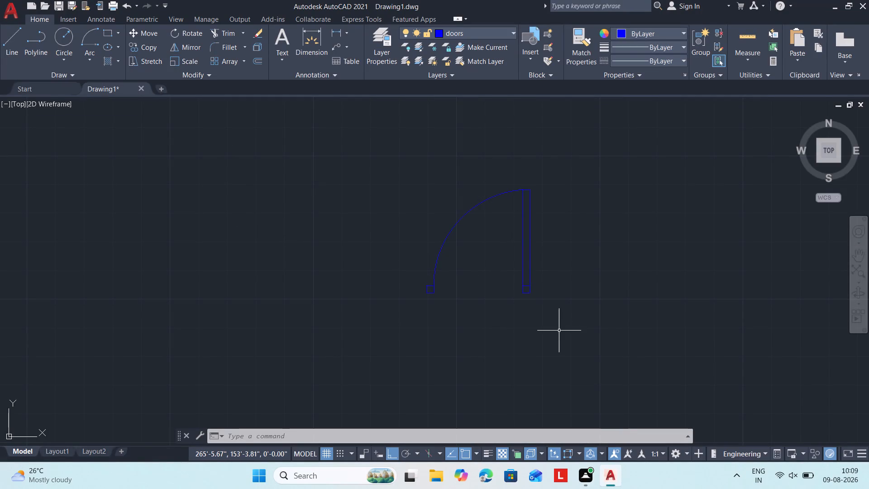
Copy the door symbol by its outer bottom hinge corner into the upper-left room's bottom wall opening, at the right jamb's lower corner.
drag(561, 336, 559, 324)
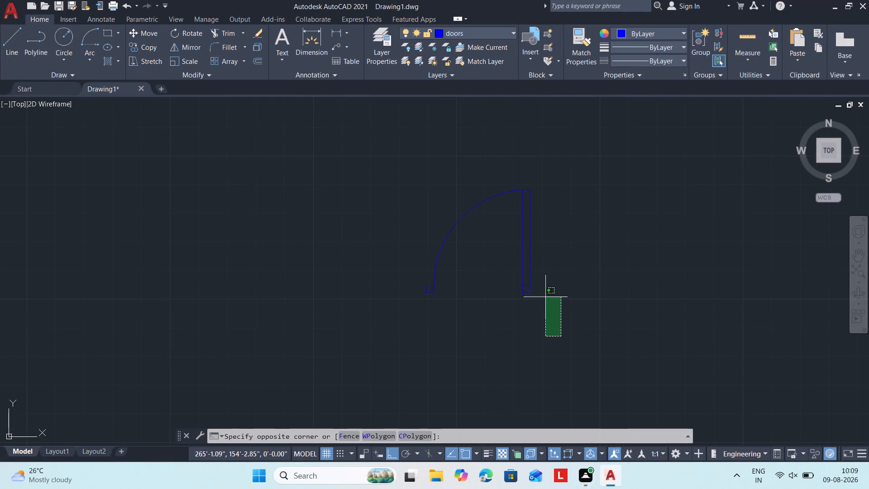
click(380, 173)
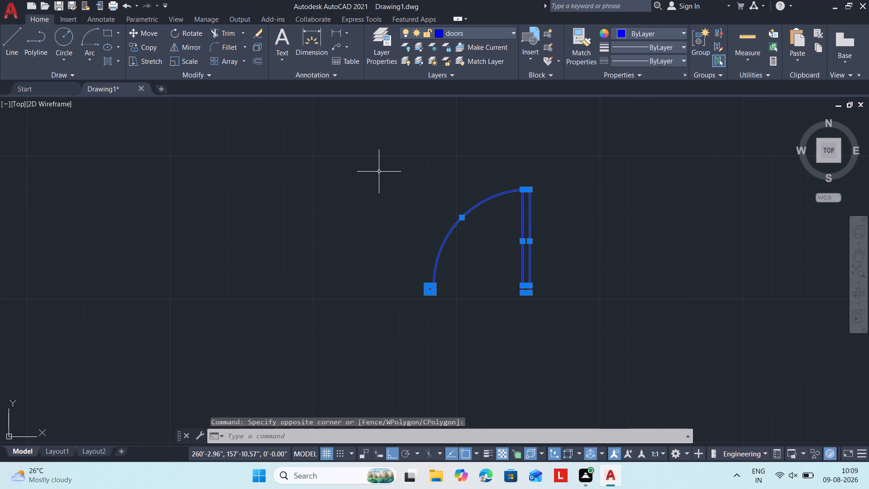
text(co)
key(space)
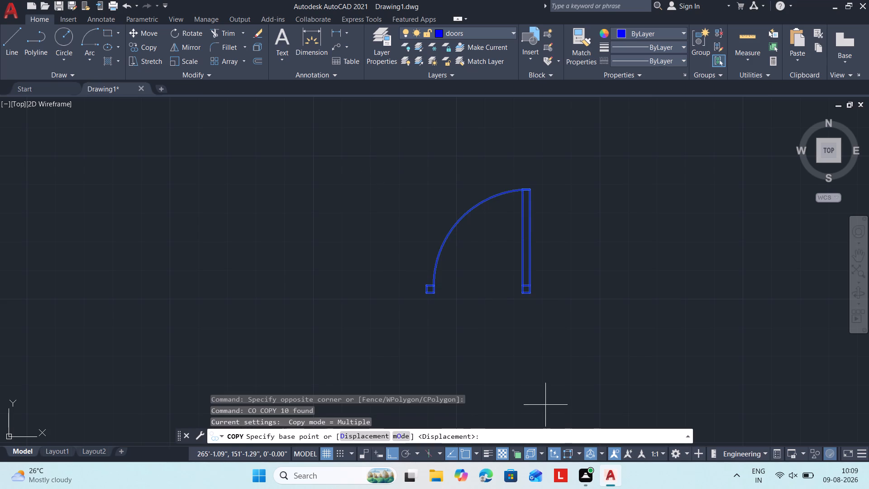
click(532, 291)
scroll(305, 326, down, 3)
middle_drag(183, 340, 378, 359)
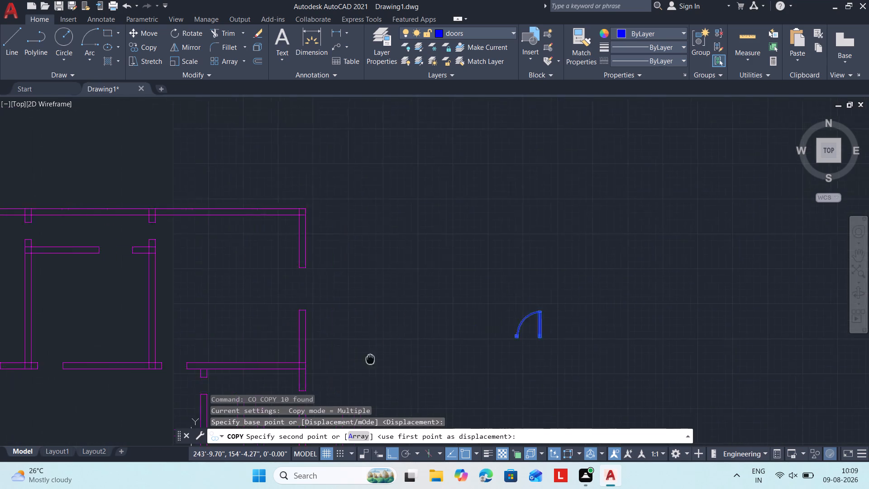
middle_drag(378, 359, 488, 347)
key(F8)
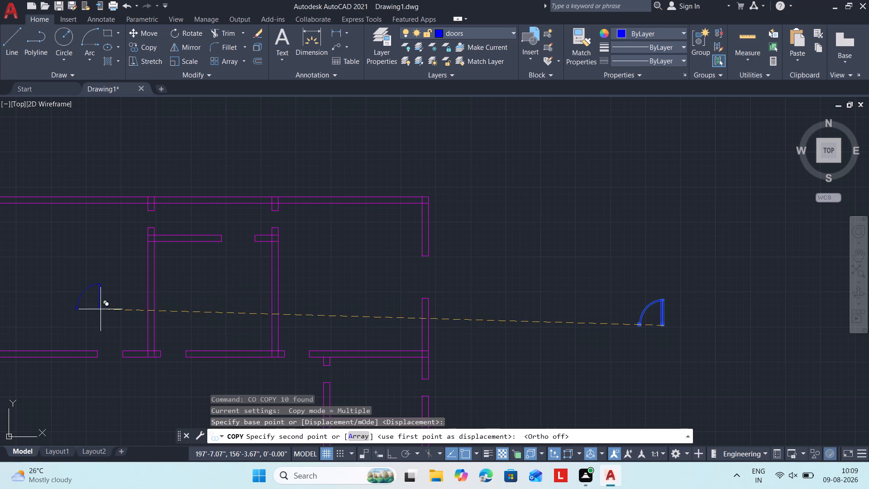
middle_drag(96, 313, 303, 279)
scroll(321, 328, up, 3)
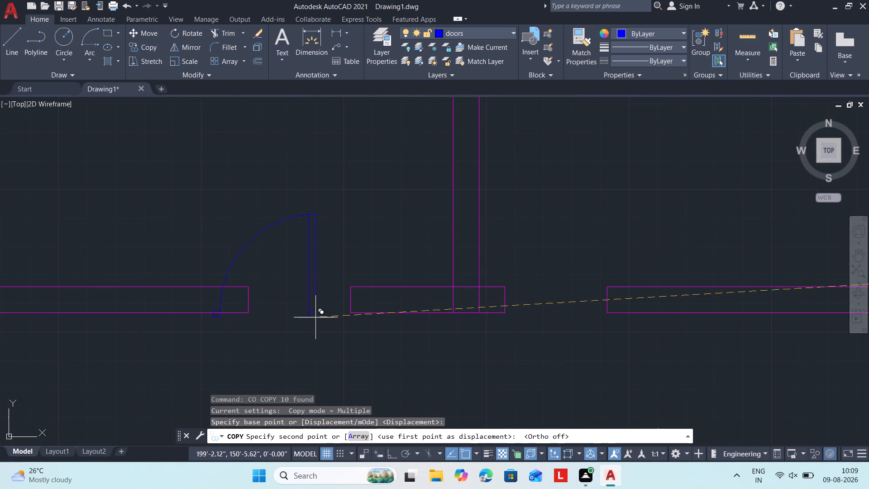
click(347, 312)
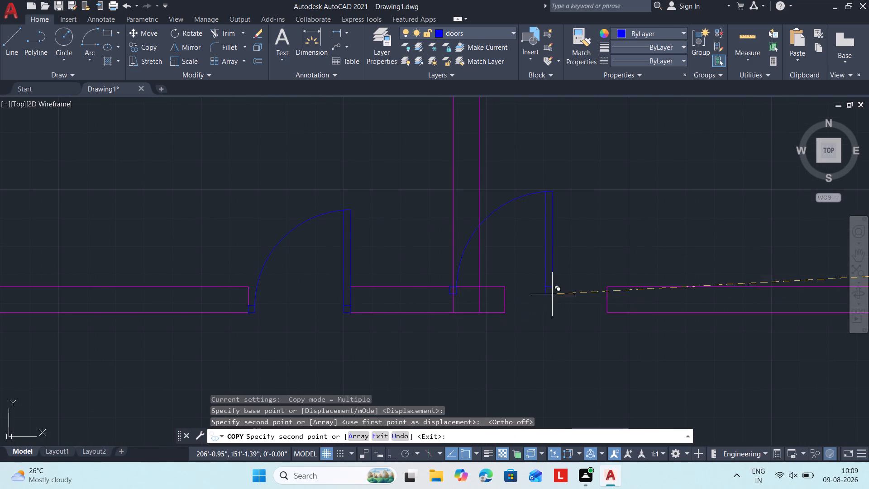
scroll(550, 294, down, 4)
middle_drag(583, 295, 475, 232)
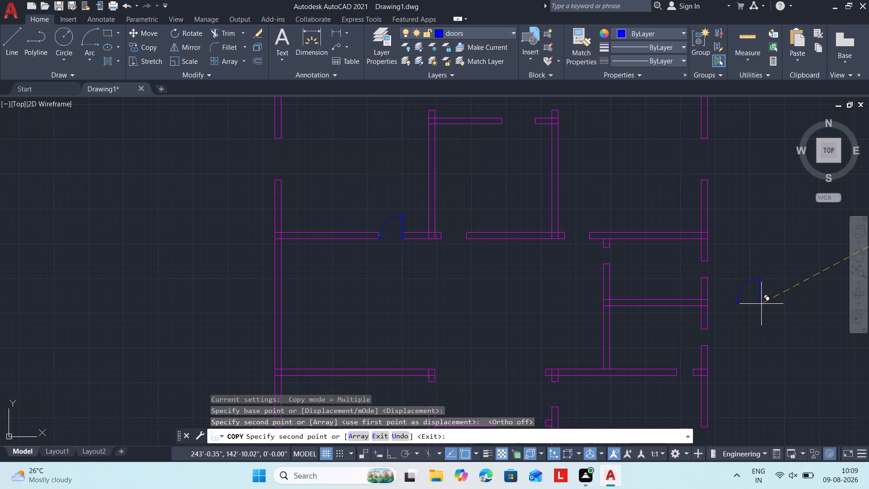
key(Escape)
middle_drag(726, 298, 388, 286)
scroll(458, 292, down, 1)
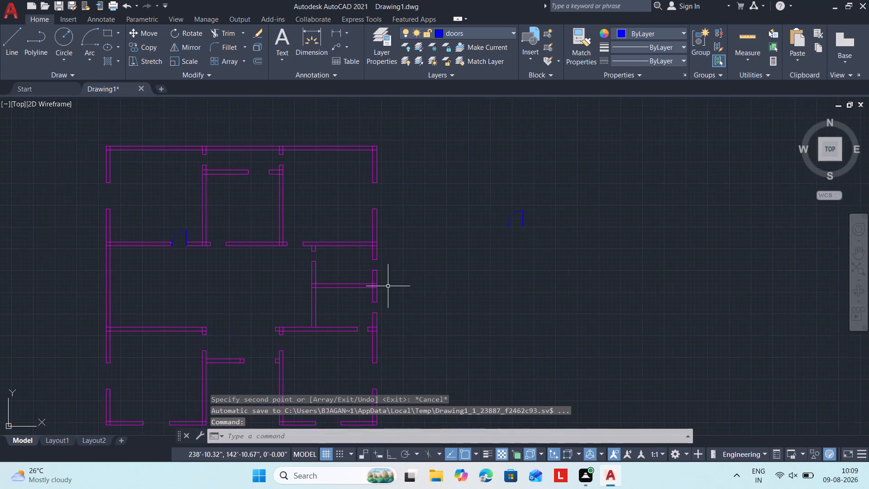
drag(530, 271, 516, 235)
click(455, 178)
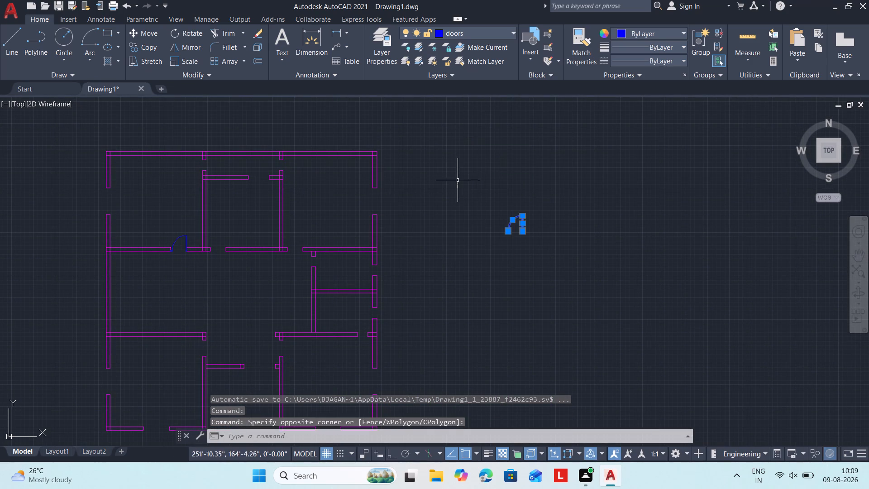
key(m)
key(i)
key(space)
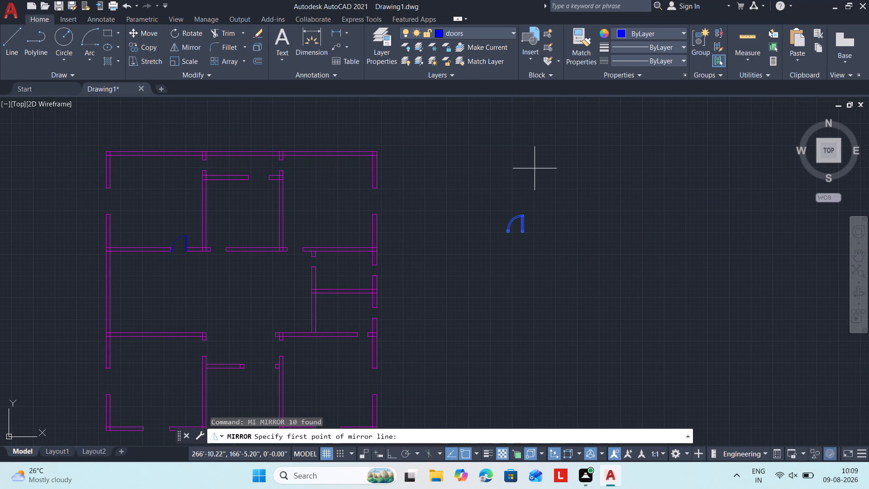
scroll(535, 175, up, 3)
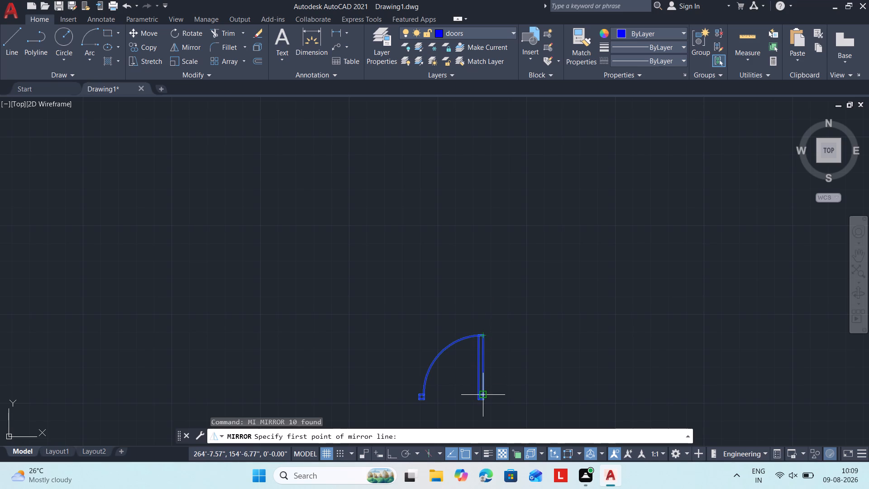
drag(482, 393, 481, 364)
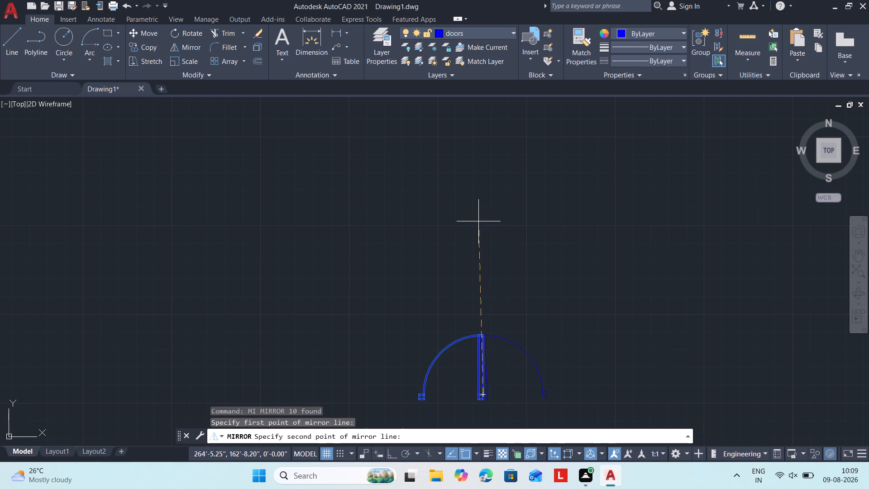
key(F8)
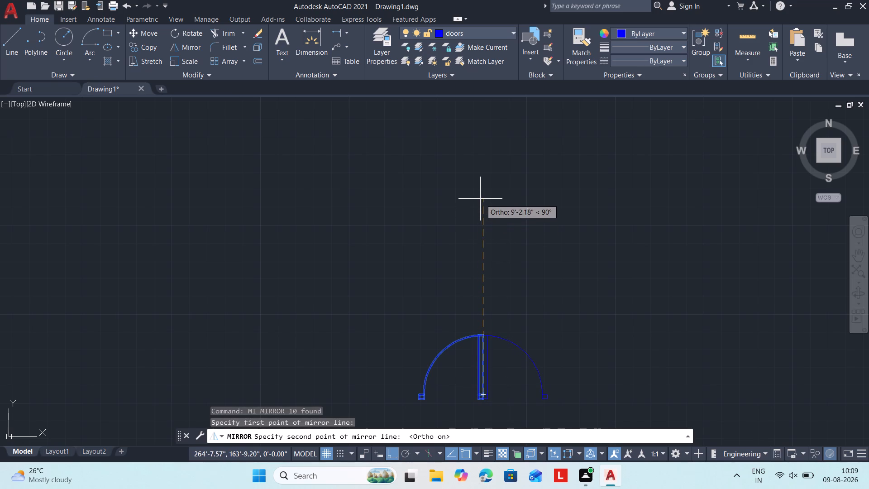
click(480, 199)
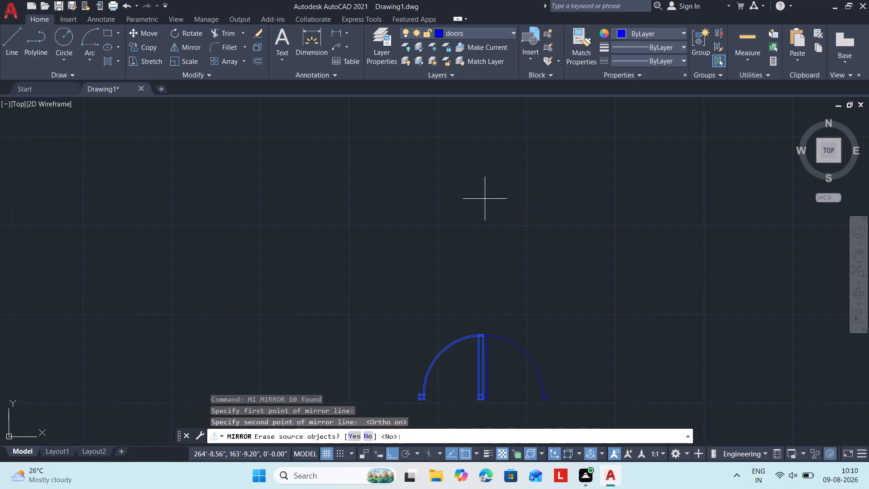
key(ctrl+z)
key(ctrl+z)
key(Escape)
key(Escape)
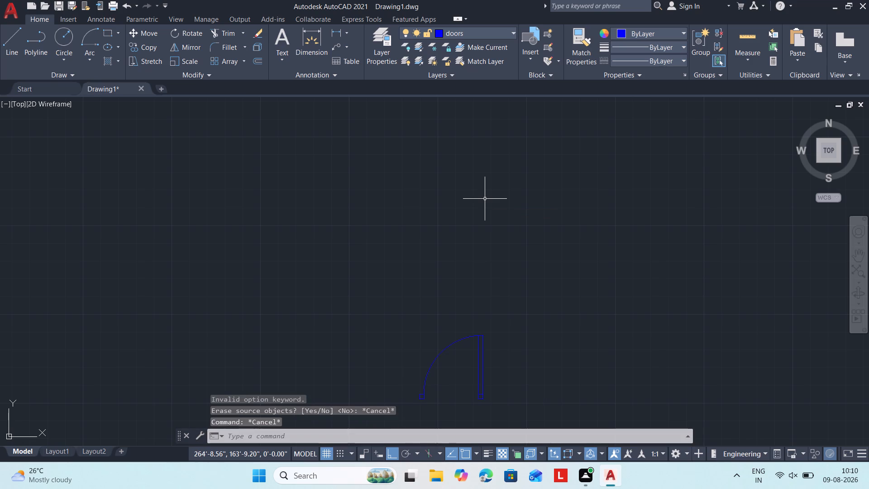
Mirror the original door symbol outside the plan about a vertical line to its right, keeping the source objects.
middle_click(431, 286)
scroll(430, 288, down, 1)
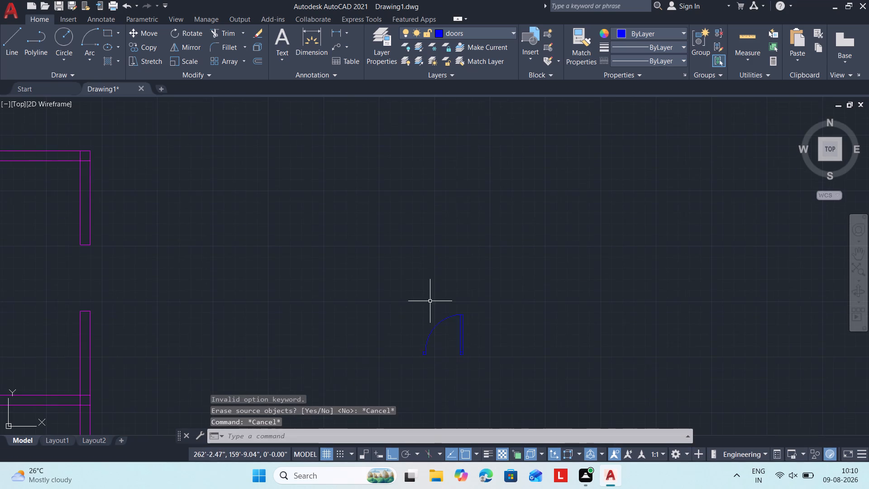
middle_drag(459, 292, 466, 246)
drag(494, 361, 473, 312)
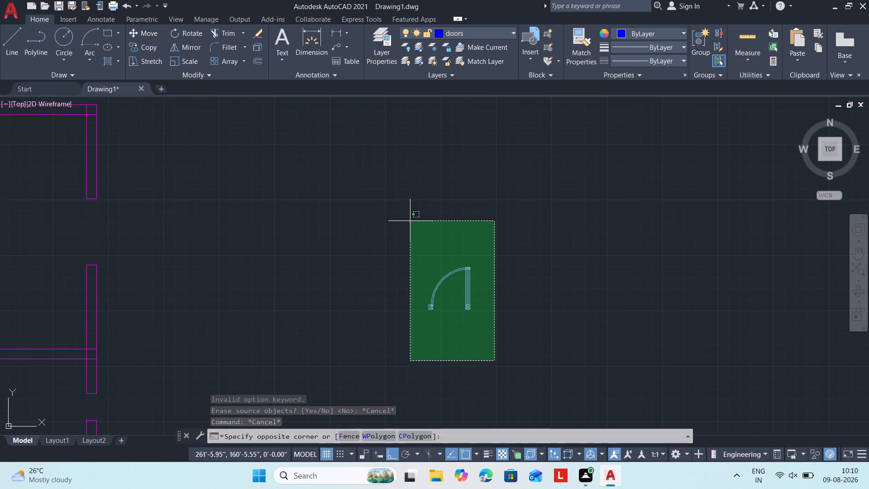
click(357, 219)
text(mi)
key(space)
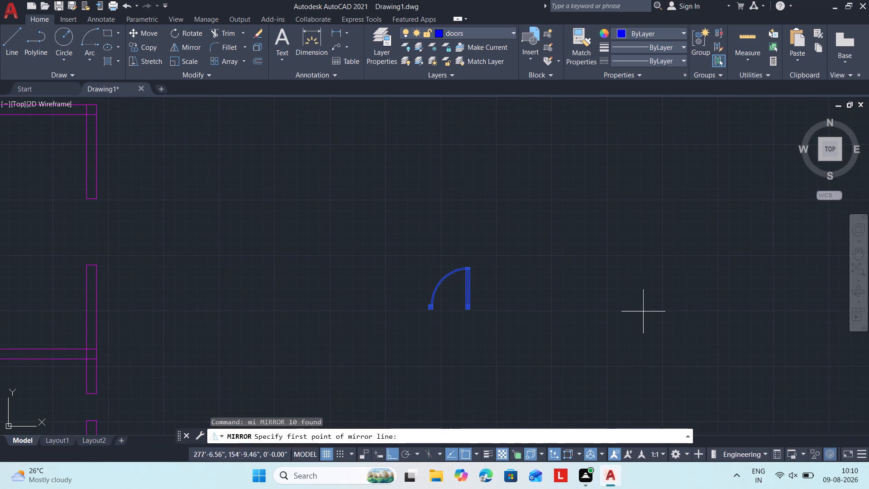
drag(549, 333, 533, 274)
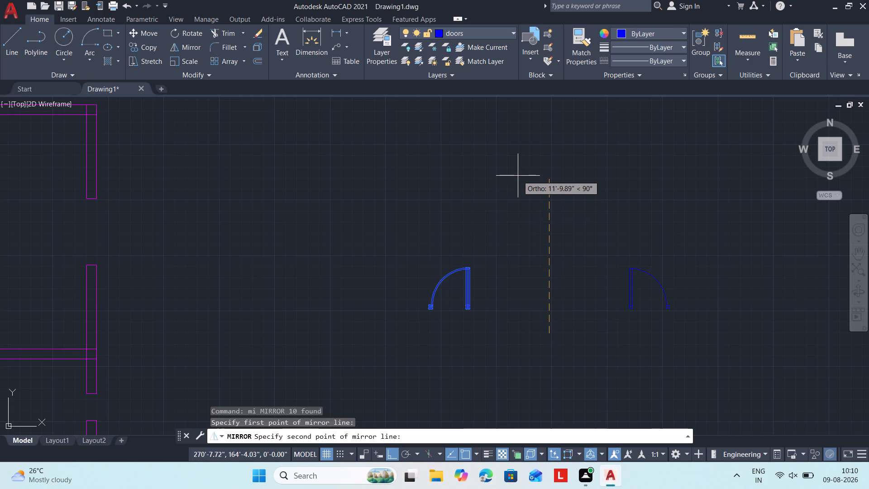
click(518, 175)
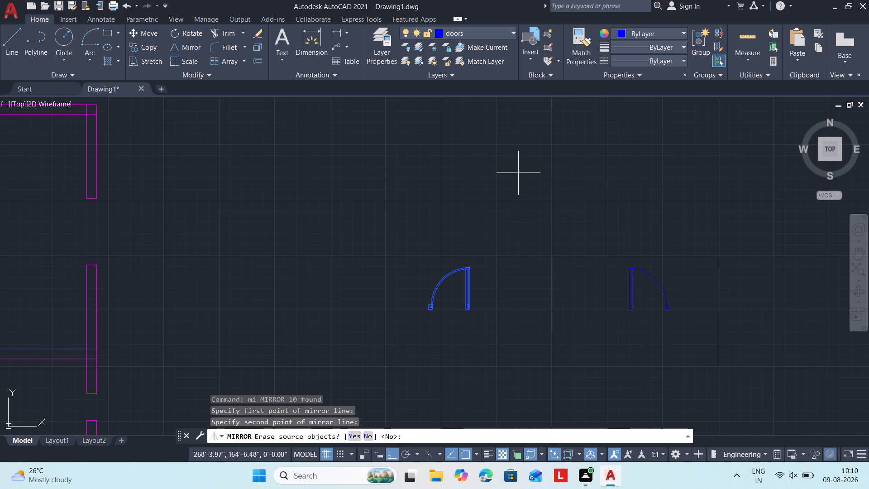
text(n)
key(space)
Copy the mirrored door by its outer bottom hinge corner into the upper-middle room's bottom wall opening, at the left jamb's lower corner.
drag(724, 407, 677, 284)
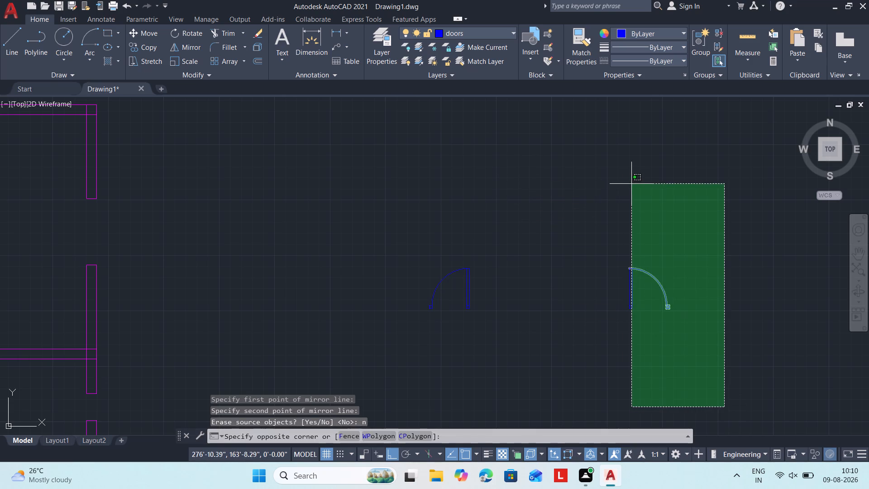
click(591, 181)
text(co)
key(space)
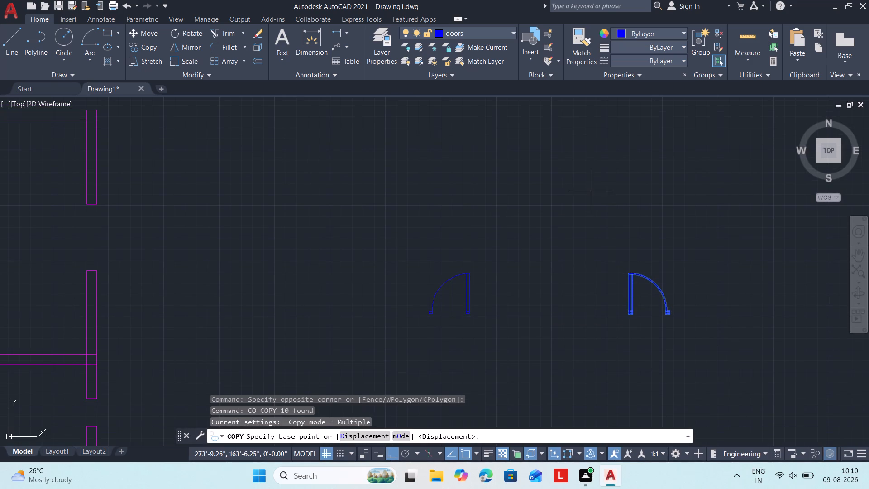
scroll(635, 296, up, 3)
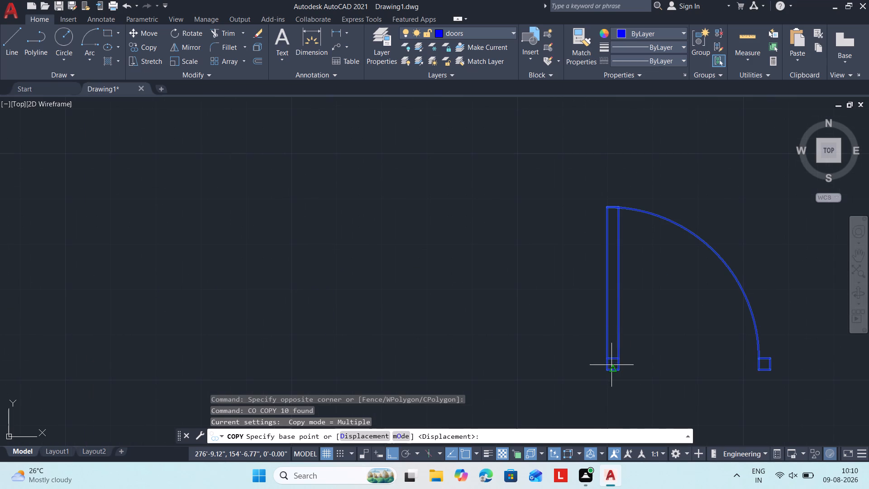
click(607, 367)
scroll(416, 330, down, 5)
scroll(401, 331, up, 1)
middle_drag(193, 328, 196, 326)
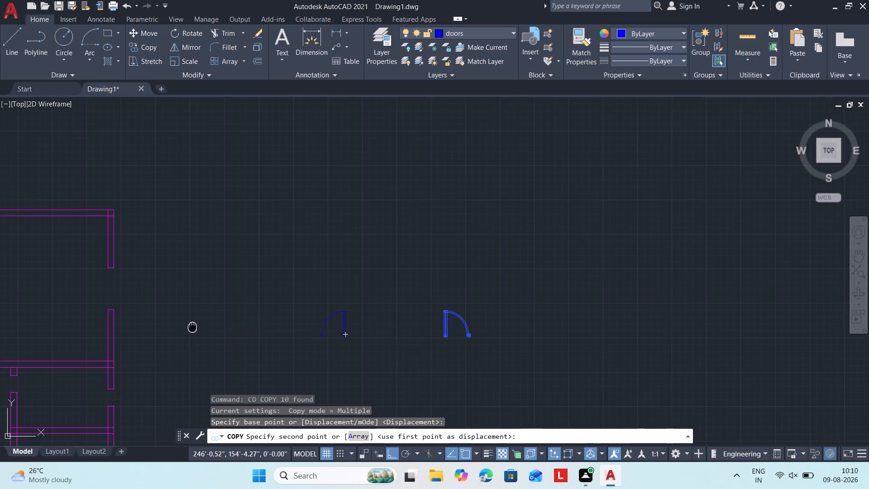
middle_drag(196, 326, 546, 329)
key(F8)
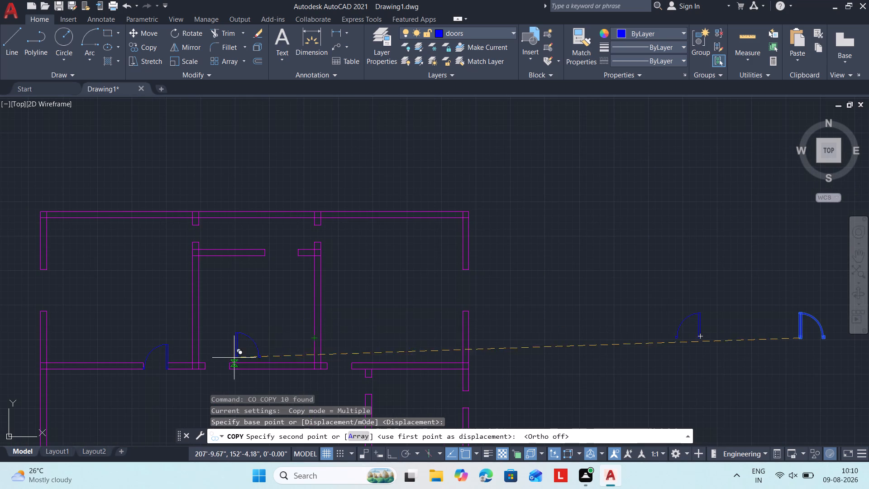
middle_drag(220, 352, 384, 298)
scroll(382, 319, up, 2)
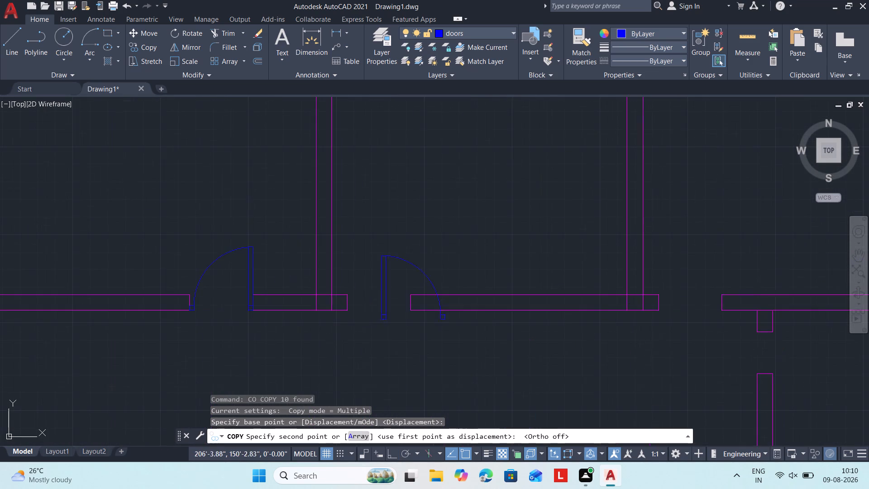
scroll(372, 307, up, 1)
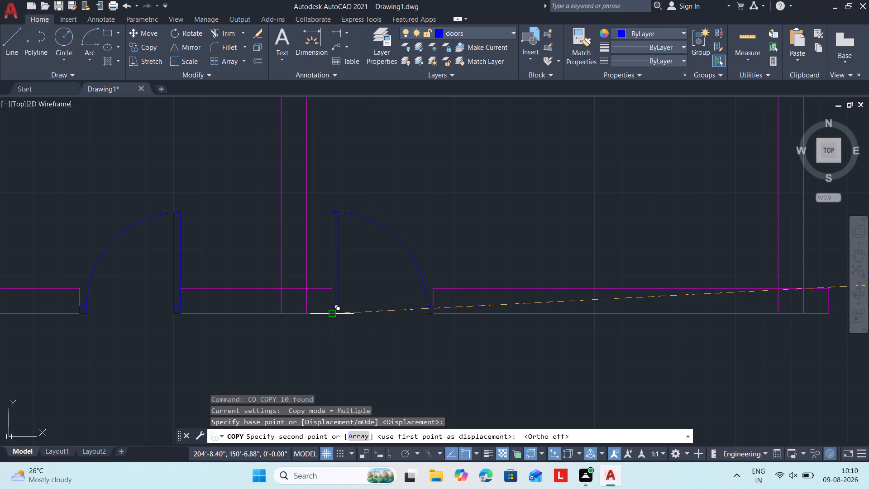
drag(333, 313, 351, 313)
Place another copy of the mirrored door in the upper-right room's bottom wall opening, at the left jamb's lower corner, and finish copying.
scroll(614, 316, down, 2)
middle_drag(606, 314, 415, 298)
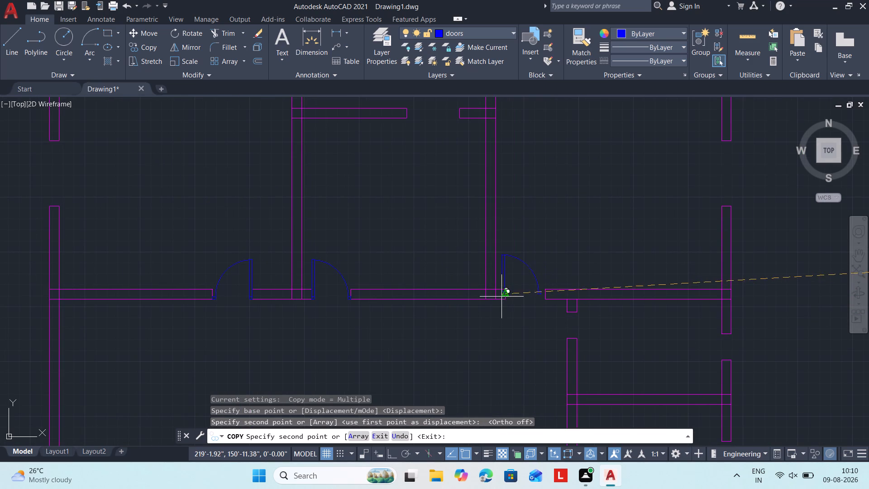
scroll(508, 300, up, 3)
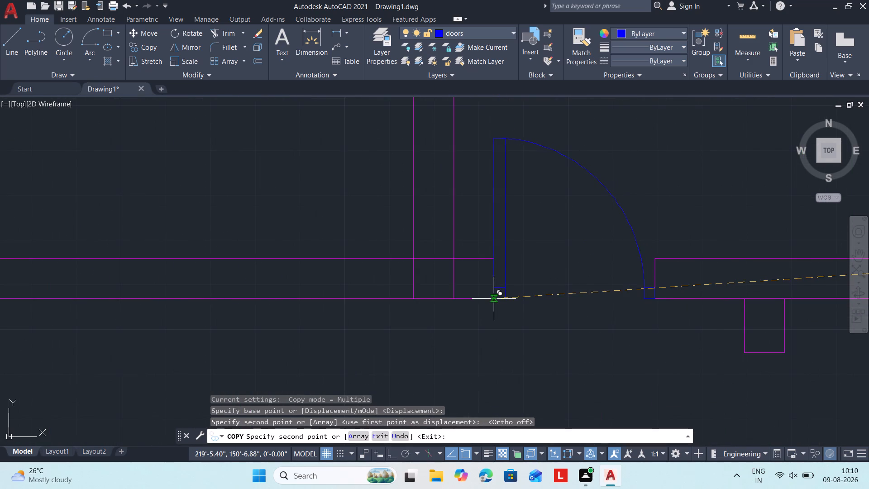
drag(496, 300, 500, 300)
scroll(591, 302, down, 2)
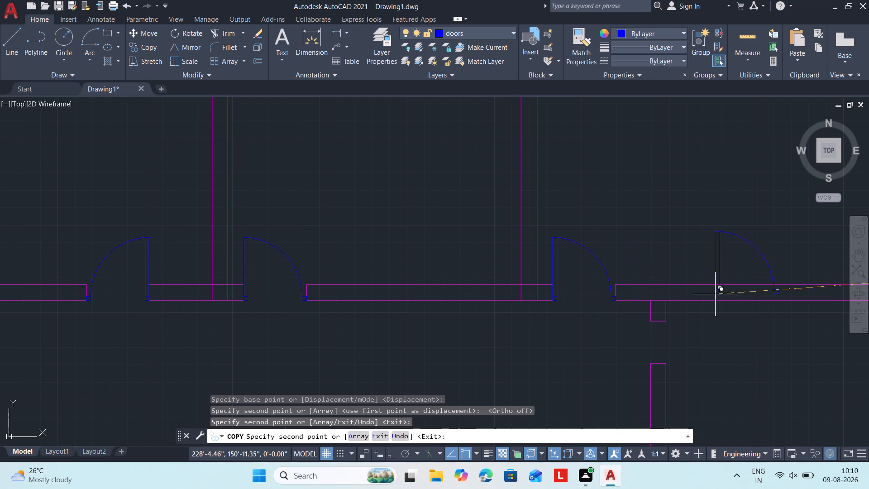
scroll(775, 295, down, 2)
middle_drag(583, 254, 350, 218)
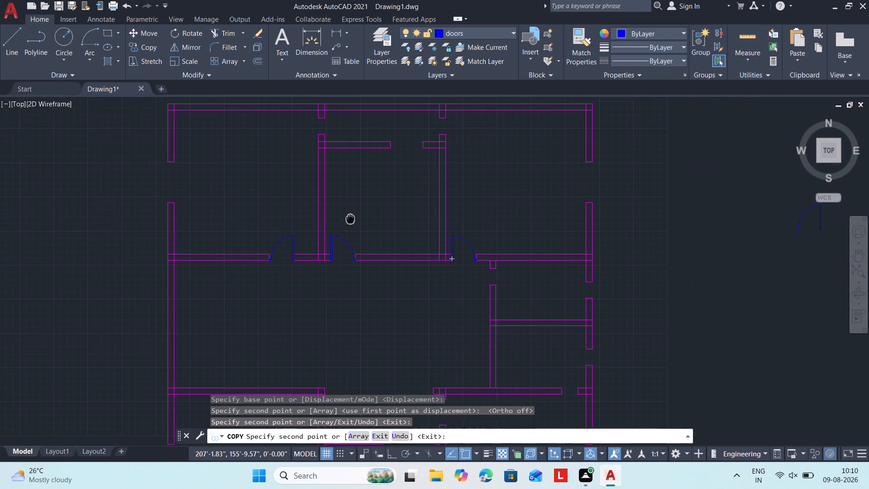
middle_drag(350, 218, 348, 225)
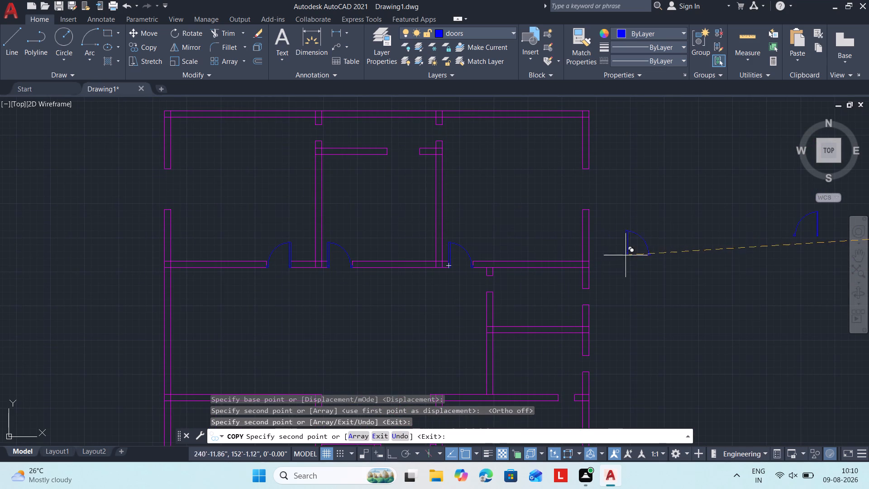
middle_drag(636, 296, 631, 292)
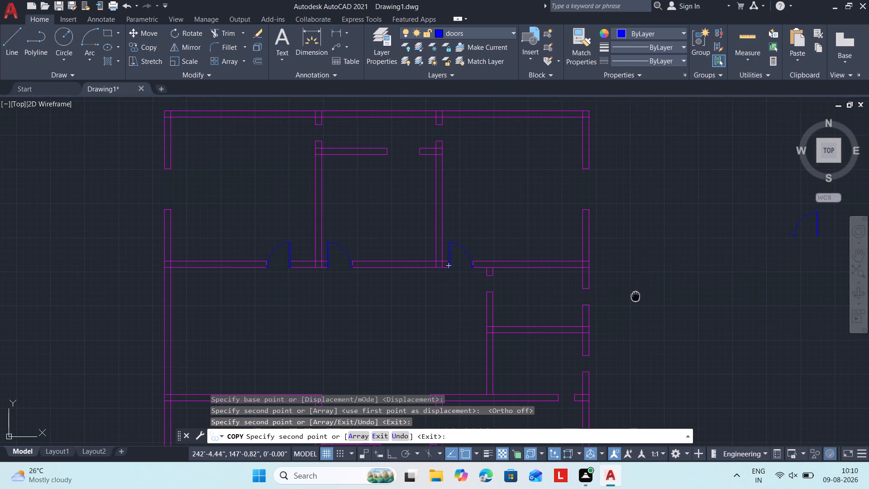
middle_drag(631, 292, 714, 168)
key(Escape)
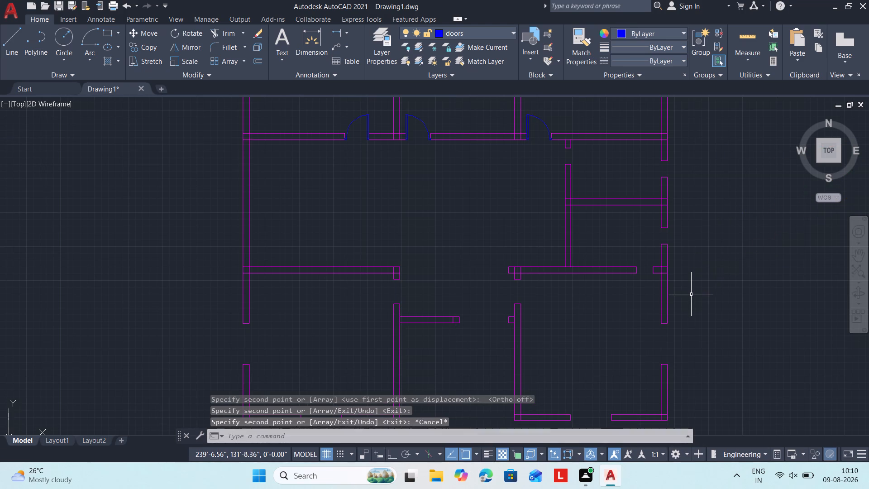
Rotate the mirrored door symbol outside the plan by 270° about a point below it, with Ortho on.
scroll(689, 296, down, 1)
middle_drag(702, 305, 438, 296)
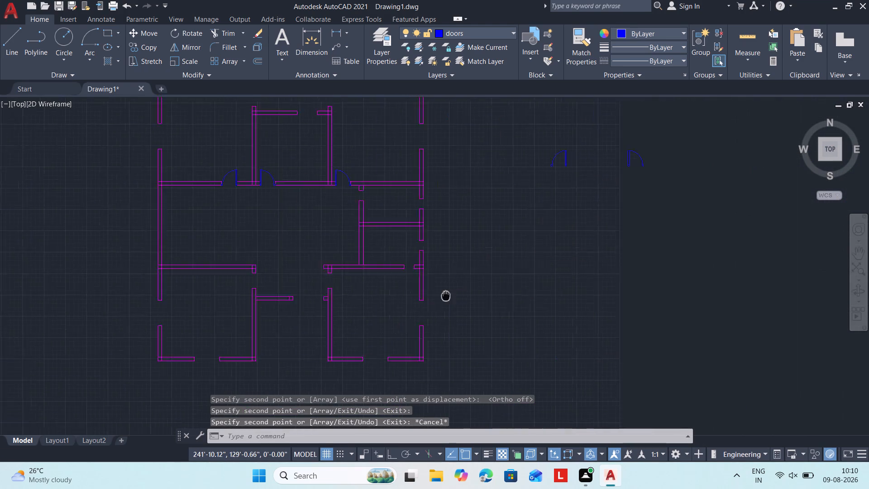
middle_drag(438, 296, 358, 321)
middle_drag(513, 243, 526, 370)
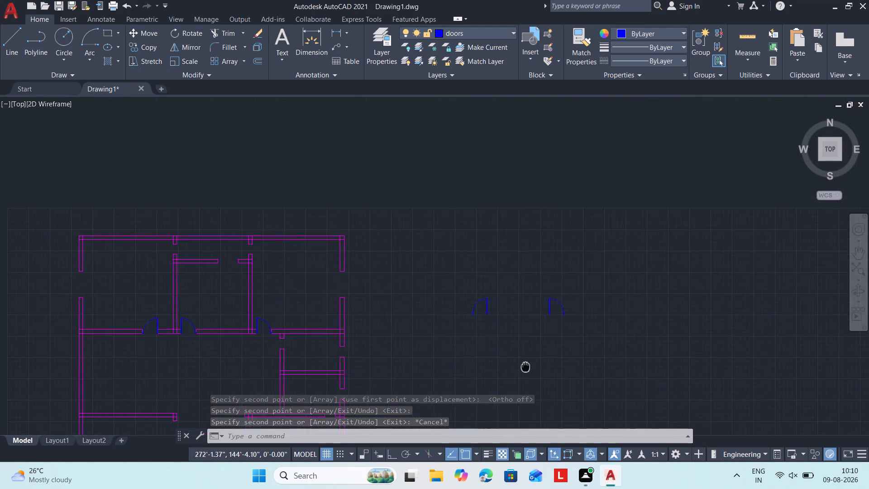
middle_drag(526, 370, 527, 374)
scroll(526, 368, up, 2)
drag(633, 315, 610, 229)
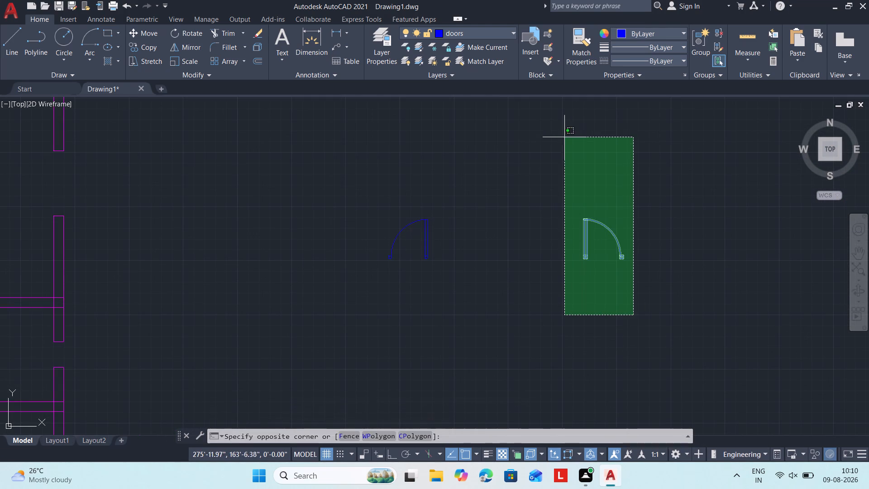
click(530, 149)
text(ro)
key(space)
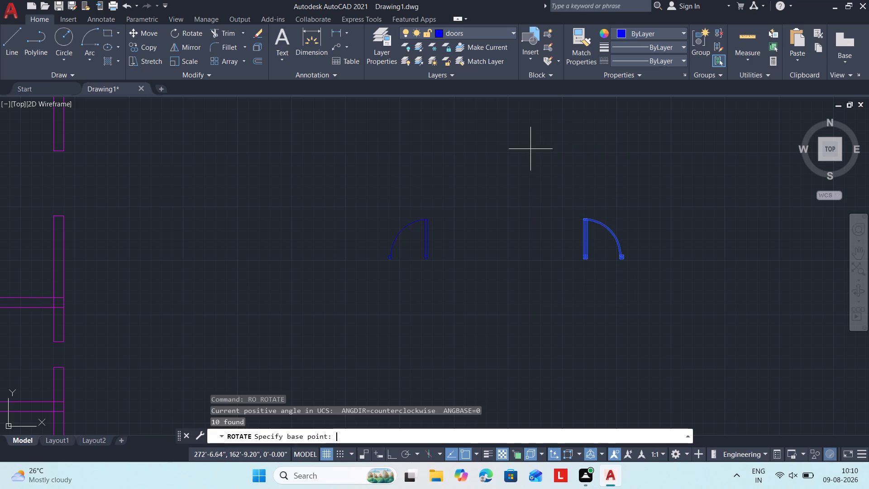
drag(627, 342, 621, 342)
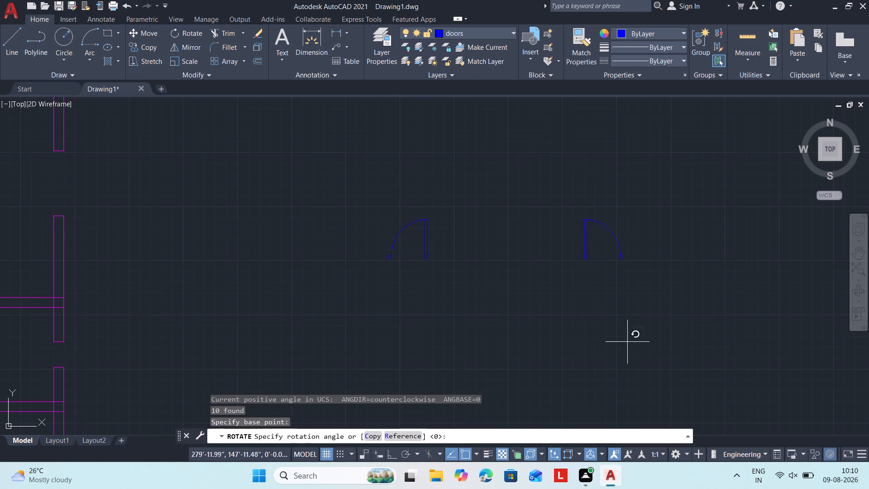
drag(621, 342, 603, 340)
middle_drag(450, 340, 446, 260)
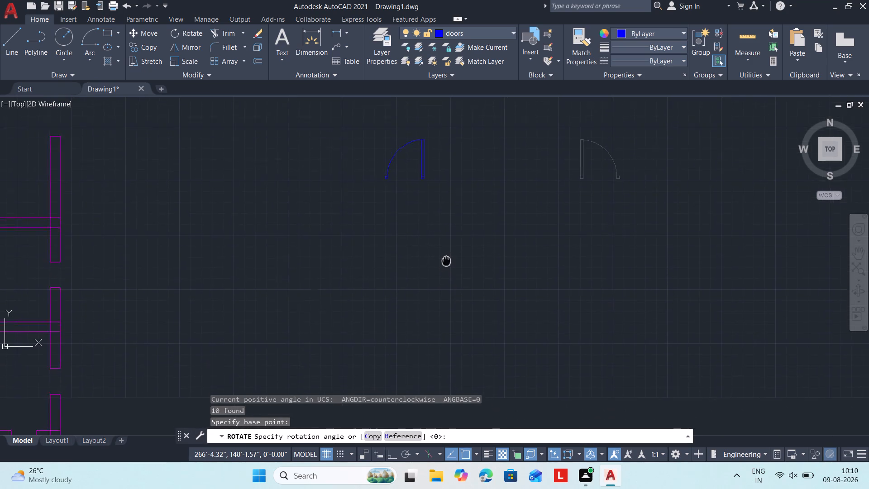
middle_drag(446, 260, 444, 254)
scroll(444, 251, down, 1)
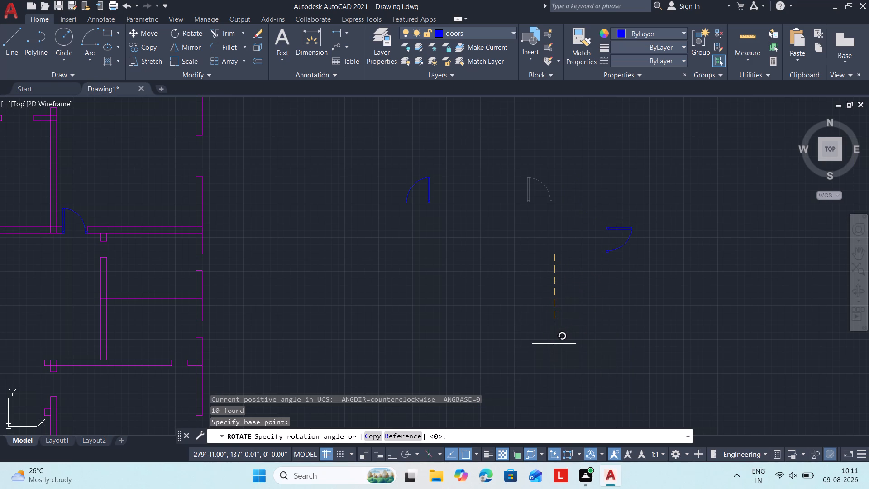
key(F8)
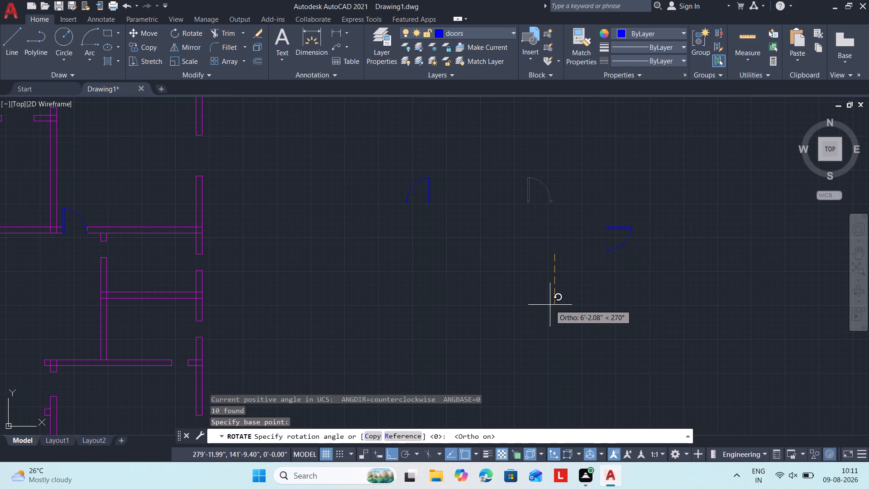
click(550, 305)
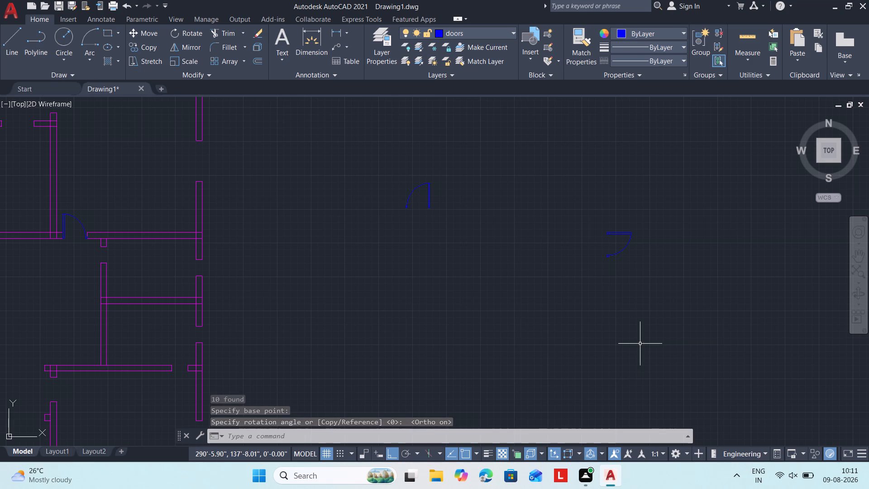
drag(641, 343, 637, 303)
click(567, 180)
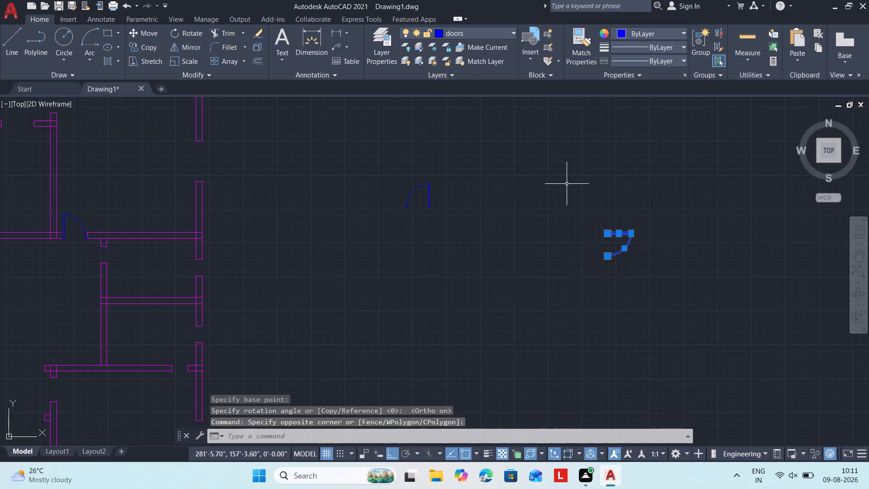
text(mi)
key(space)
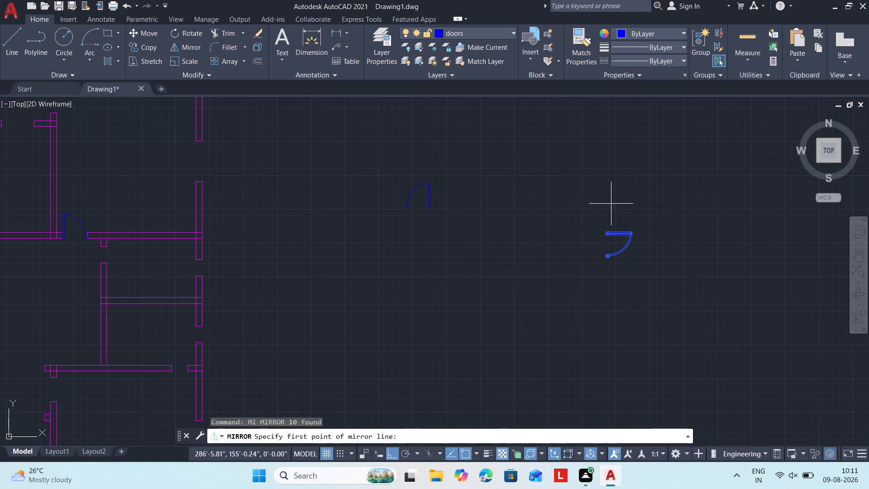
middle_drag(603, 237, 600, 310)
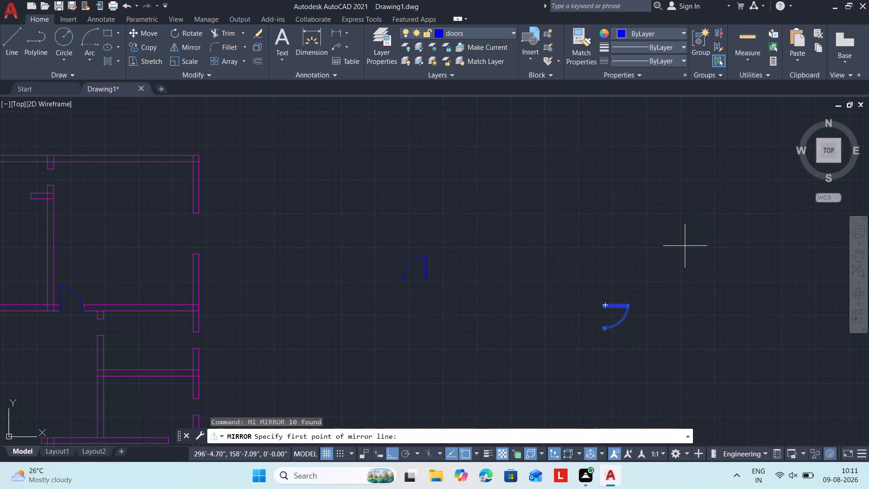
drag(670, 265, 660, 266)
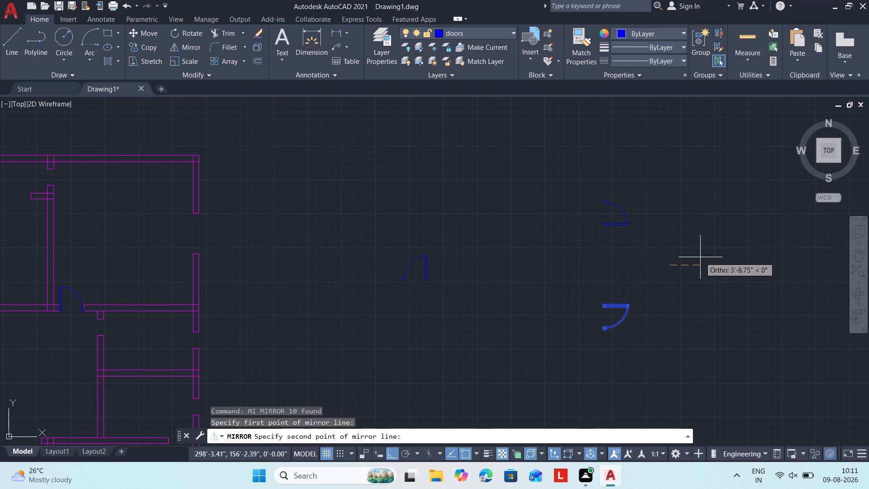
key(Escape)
Mirror the rotated door symbol about a vertical line to its left, keeping the source objects.
drag(651, 336, 622, 301)
click(556, 256)
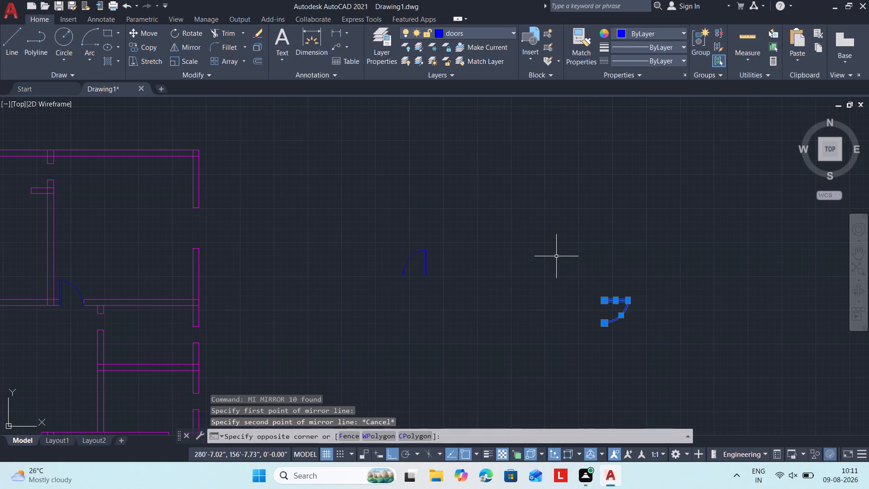
text(mi)
key(space)
drag(551, 254, 573, 275)
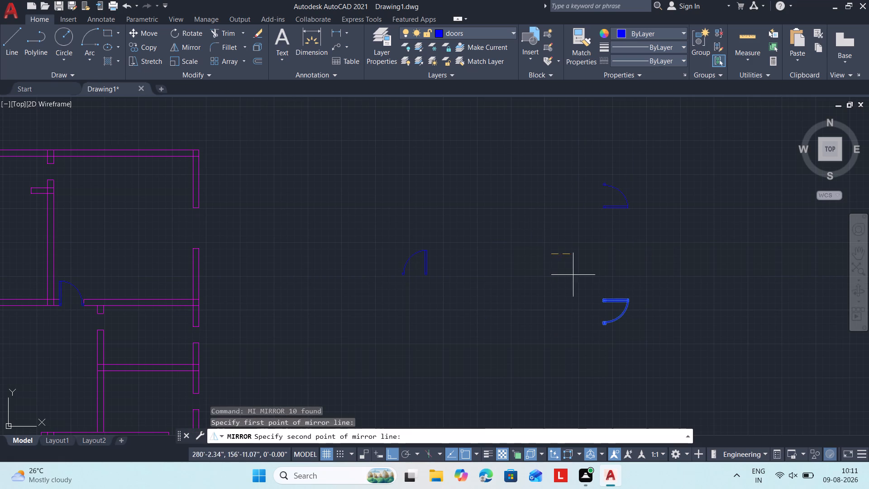
drag(573, 275, 578, 320)
click(575, 393)
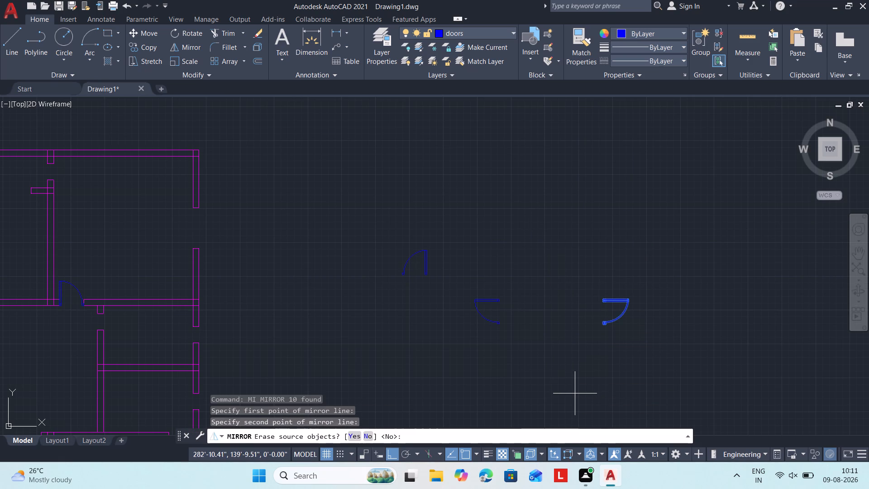
text(n)
key(space)
Copy the rotated door by its upper outer hinge corner into the lower-right room's left wall opening, at the upper jamb's bottom-left corner.
drag(632, 386, 614, 268)
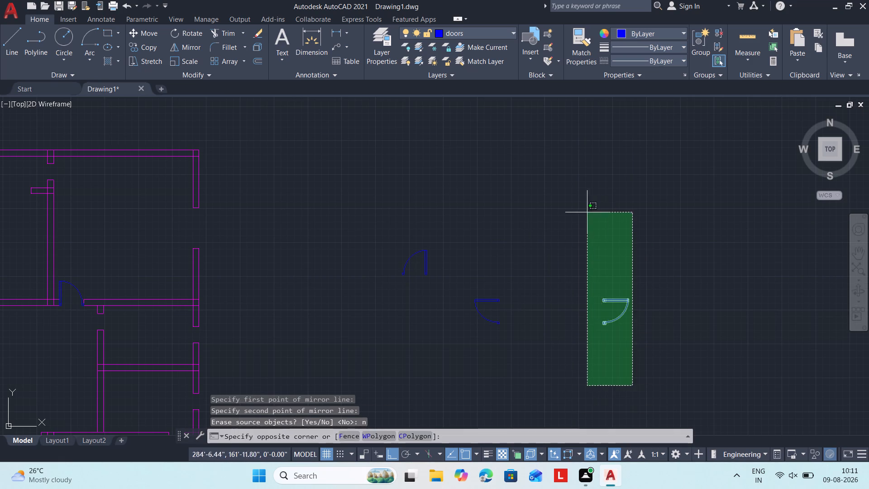
click(569, 214)
text(ci)
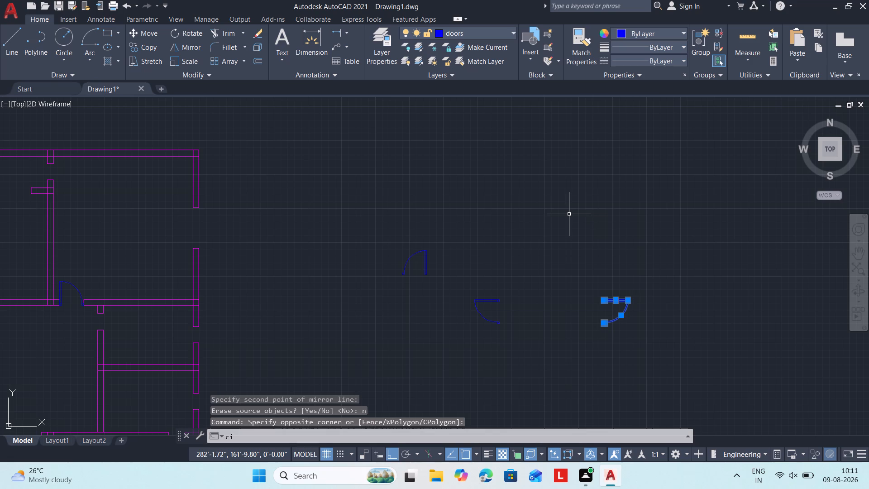
key(BackSpace)
text(o)
key(space)
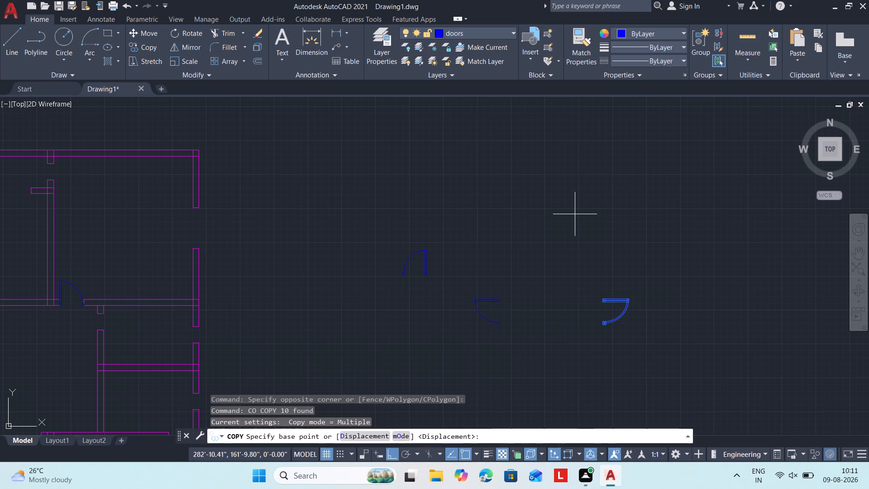
scroll(599, 298, up, 3)
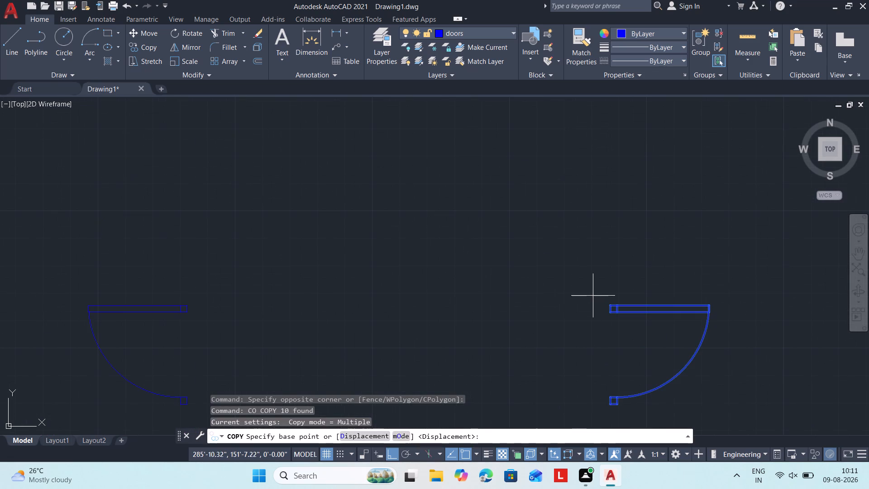
click(608, 308)
scroll(380, 295, down, 5)
middle_drag(171, 346, 169, 348)
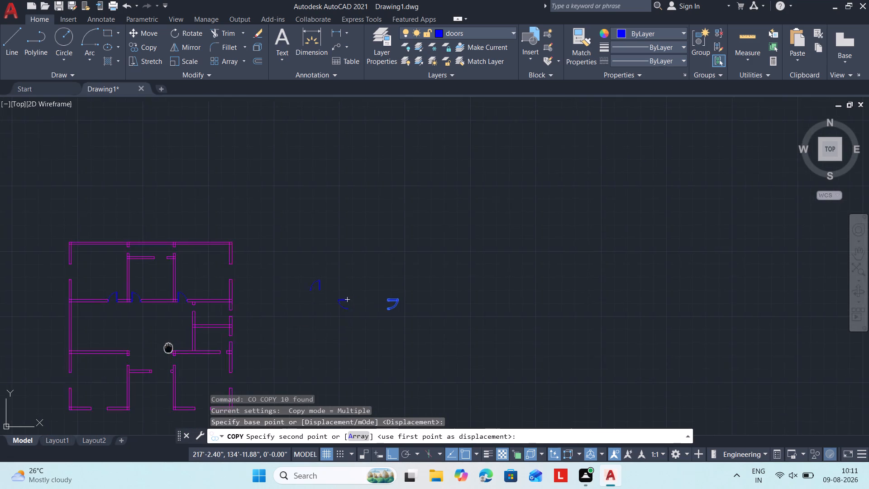
middle_drag(169, 348, 302, 347)
scroll(303, 347, up, 1)
key(F8)
middle_drag(248, 384, 395, 288)
scroll(457, 275, up, 4)
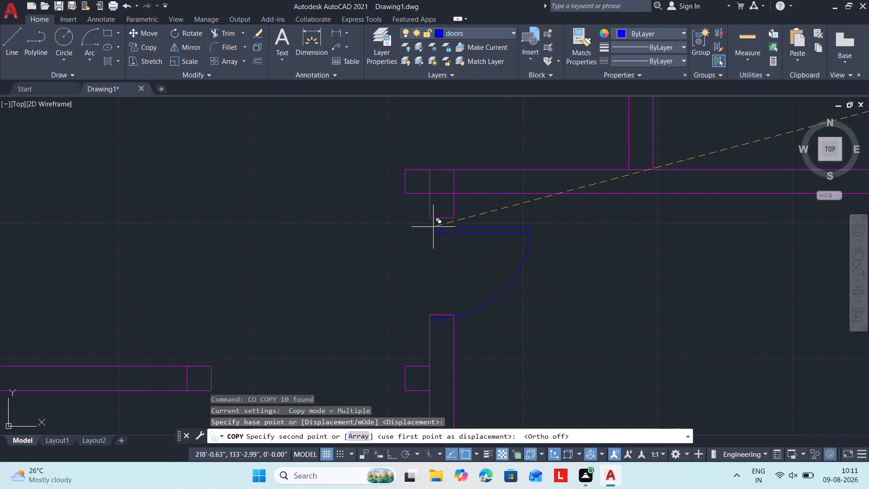
click(430, 217)
scroll(540, 223, down, 5)
middle_drag(576, 219, 574, 220)
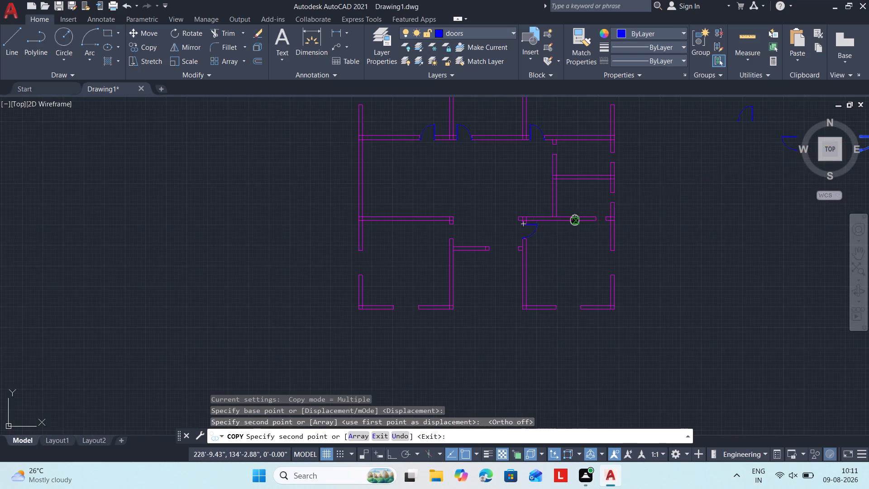
middle_drag(574, 220, 299, 378)
key(Escape)
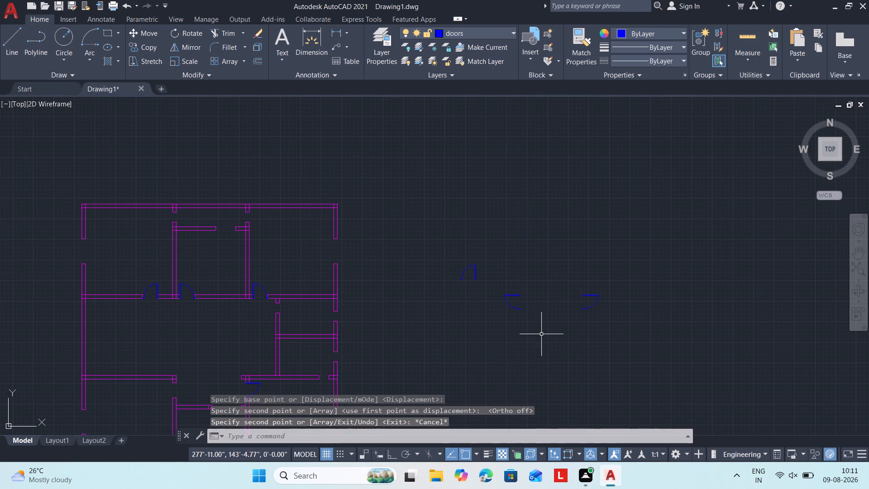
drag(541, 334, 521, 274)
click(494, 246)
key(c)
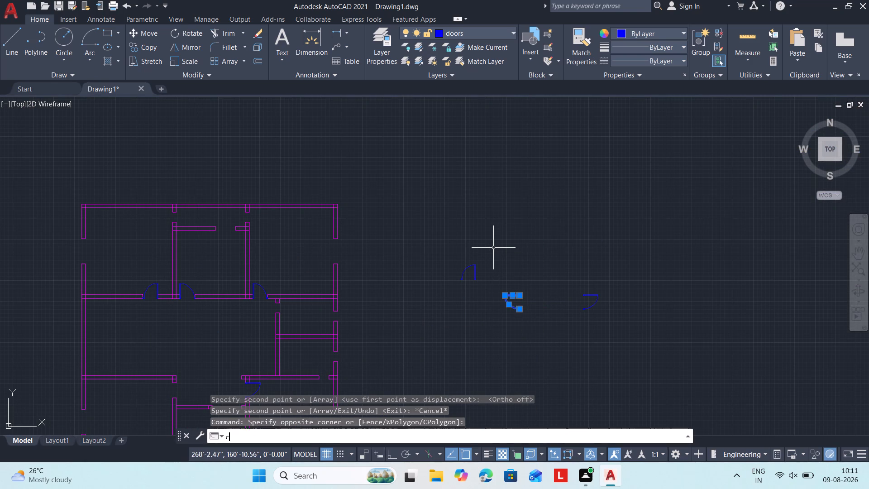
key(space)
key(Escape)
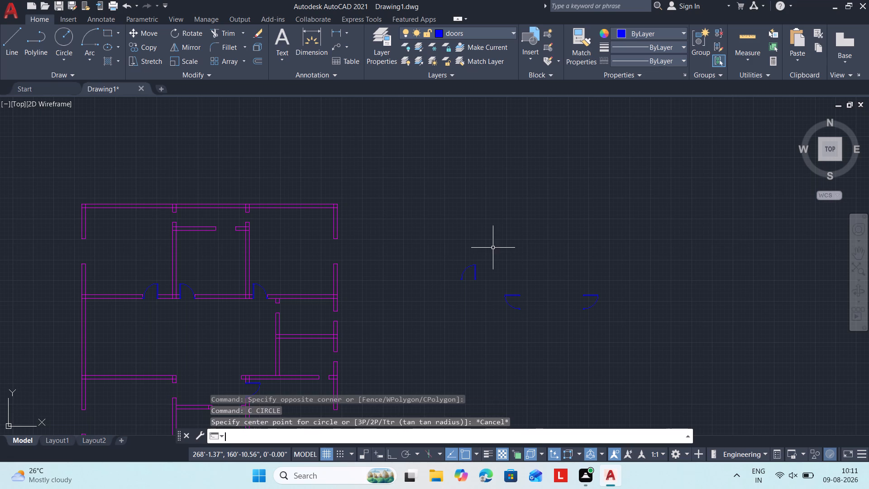
Copy the mirrored rotated door by its upper outer hinge corner into the lower-left room's right wall opening, at the upper jamb's bottom-right corner.
drag(525, 342, 525, 314)
click(495, 266)
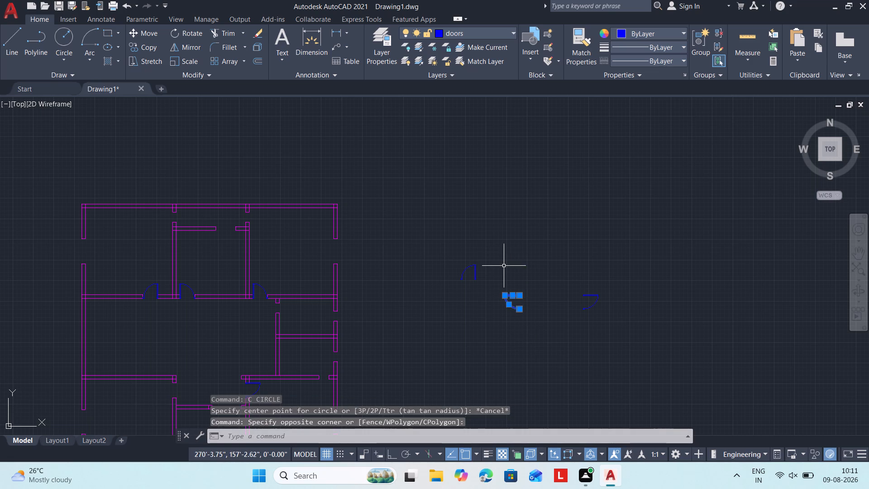
text(co)
key(space)
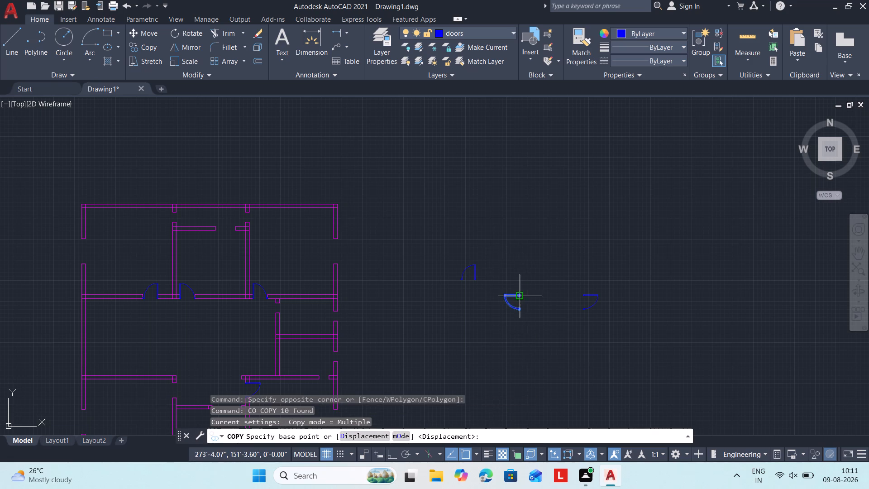
scroll(520, 301, up, 6)
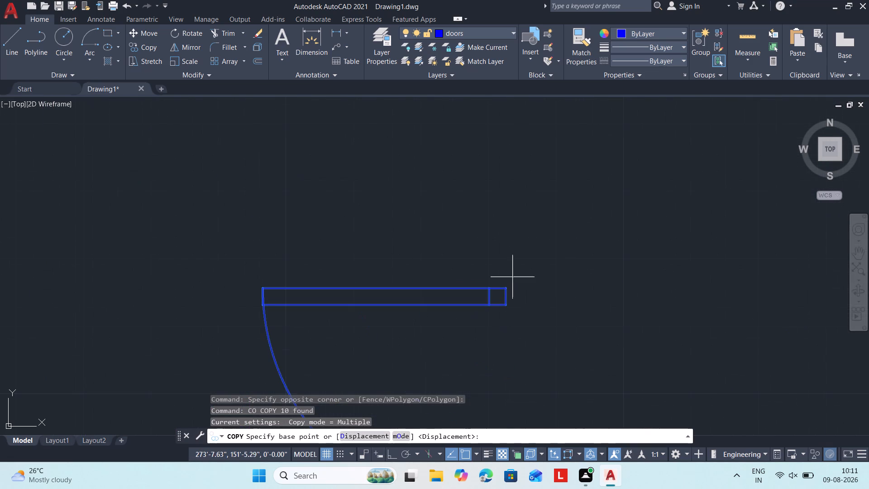
click(507, 291)
scroll(484, 278, down, 4)
middle_drag(340, 277, 492, 262)
key(F8)
middle_drag(215, 307, 498, 266)
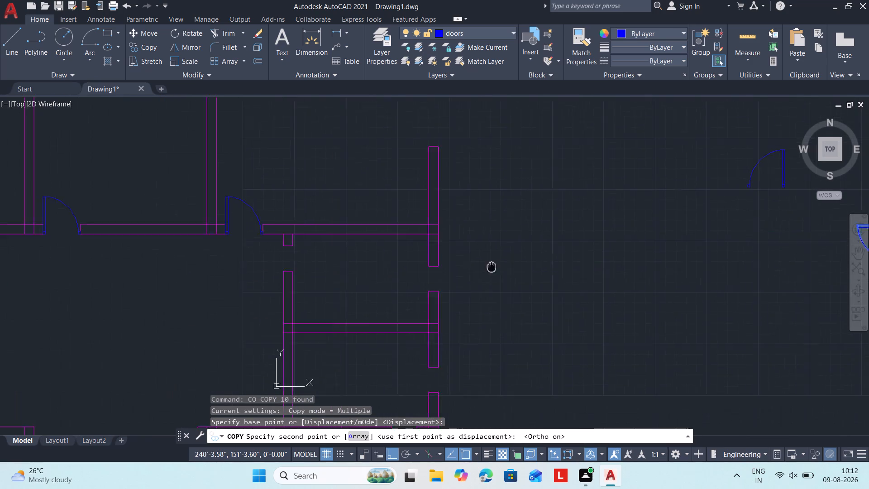
middle_drag(498, 266, 559, 260)
key(F8)
middle_drag(226, 307, 329, 244)
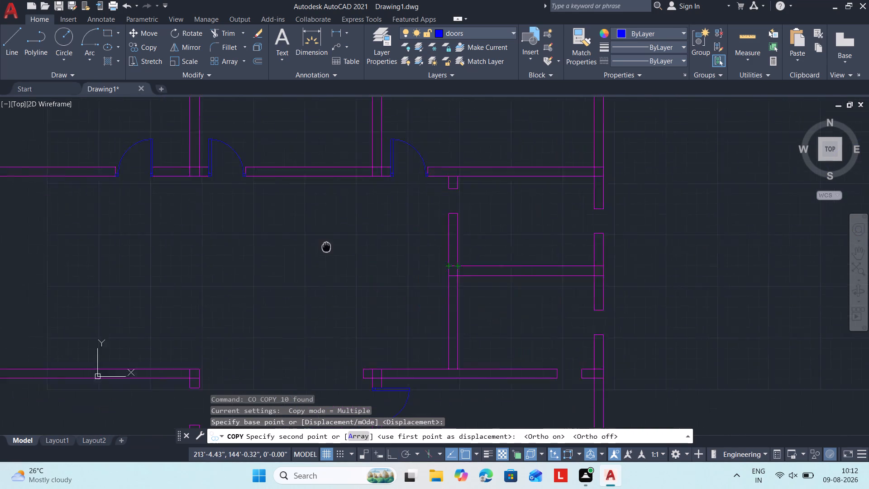
middle_drag(329, 244, 475, 138)
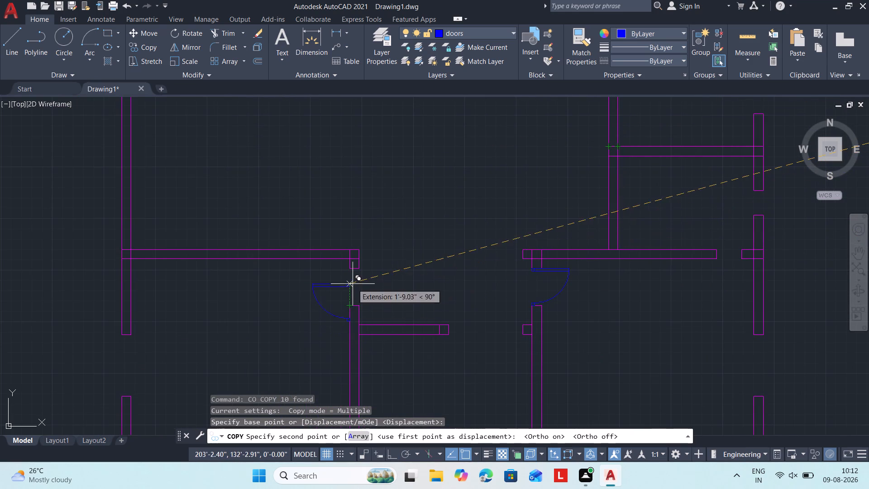
scroll(353, 284, up, 3)
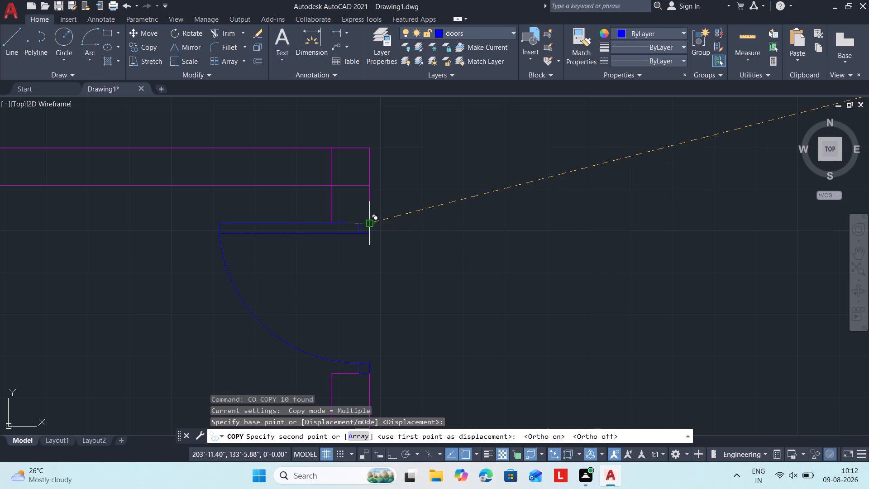
click(371, 223)
scroll(501, 249, down, 3)
key(Escape)
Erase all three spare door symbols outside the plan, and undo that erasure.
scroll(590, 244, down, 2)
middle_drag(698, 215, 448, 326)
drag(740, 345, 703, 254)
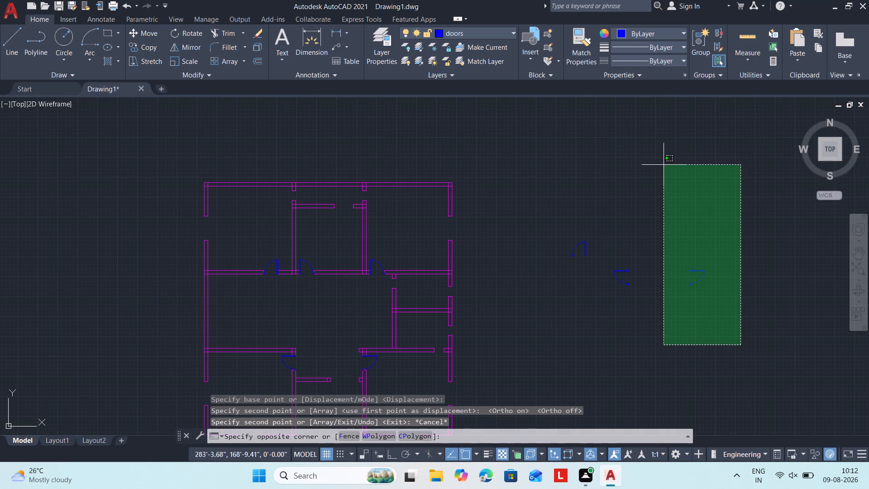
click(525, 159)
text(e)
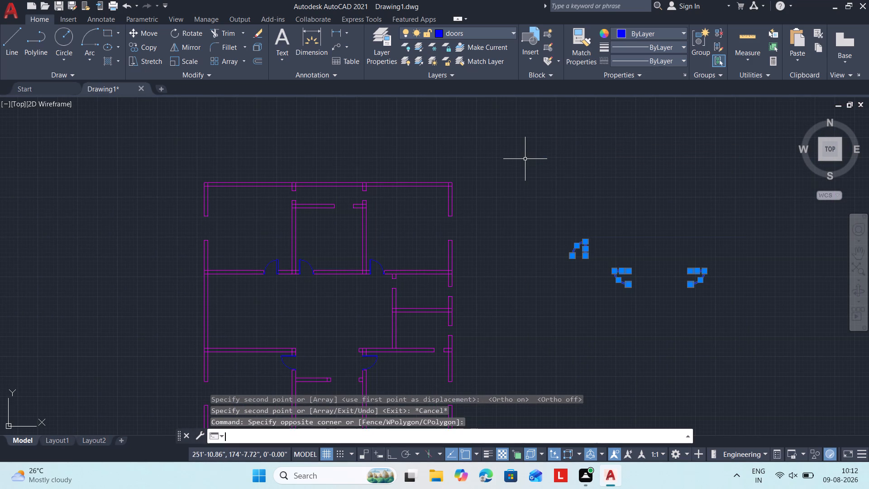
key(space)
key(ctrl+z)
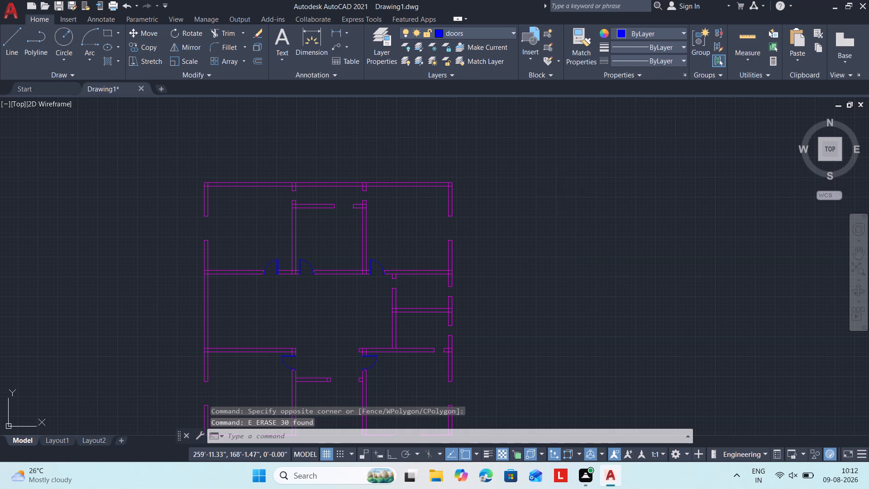
Erase the two rotated door symbols outside the plan, sparing the upright one.
drag(775, 342, 739, 312)
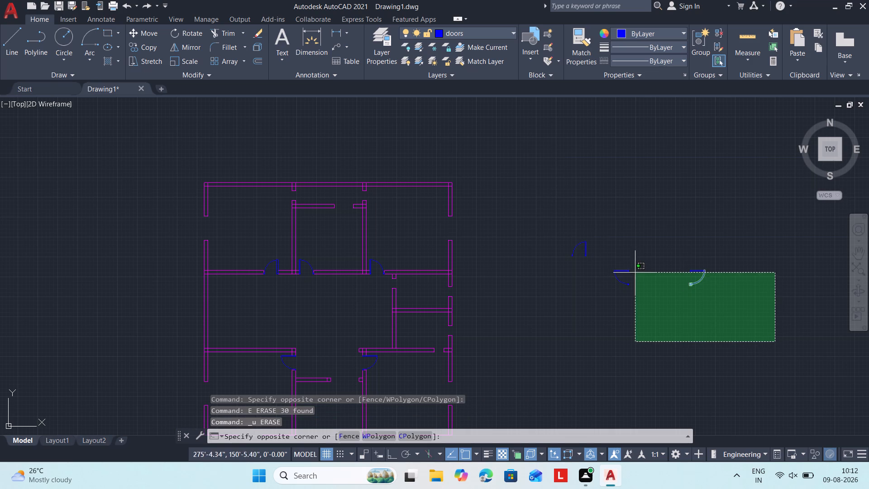
click(602, 245)
text(e)
key(space)
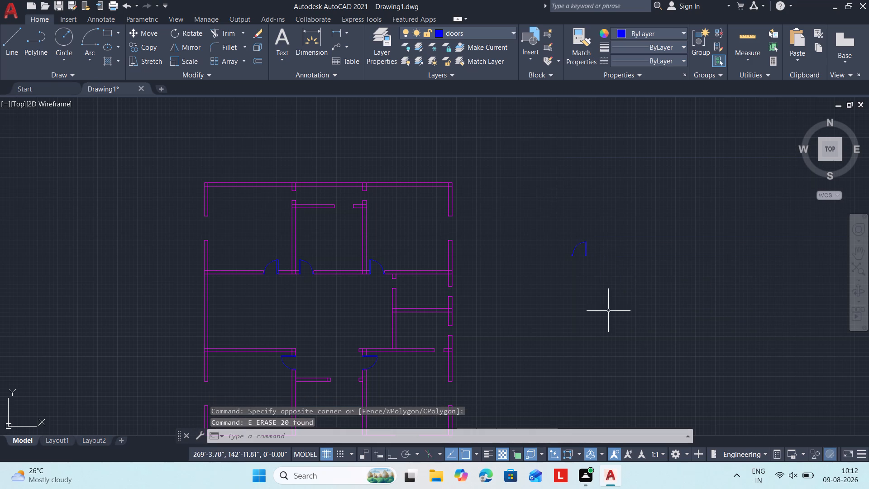
Scale the remaining spare door by reference to 2' overall width, from its bottom outer hinge corner, using its outer bottom corners as reference length.
scroll(595, 291, up, 4)
middle_drag(550, 249, 624, 414)
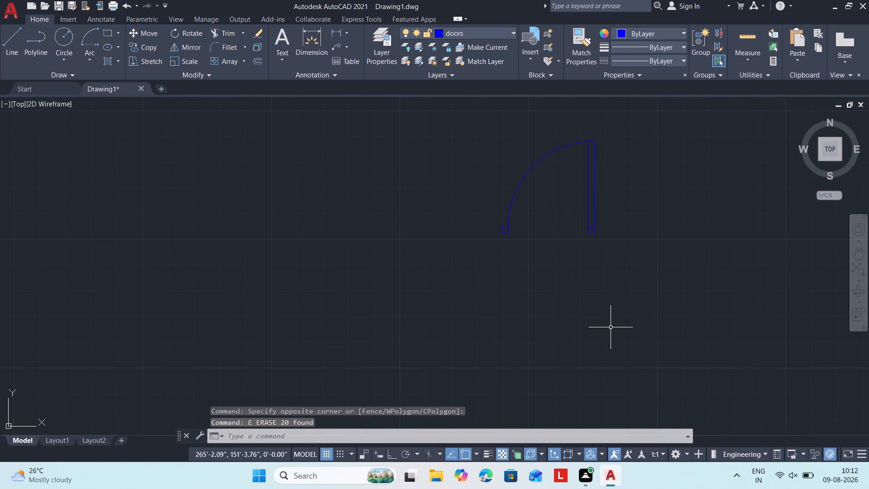
middle_drag(609, 326, 579, 454)
scroll(580, 453, up, 1)
middle_drag(544, 374, 544, 337)
drag(589, 362, 562, 279)
click(406, 189)
text(sc)
key(space)
scroll(482, 252, up, 1)
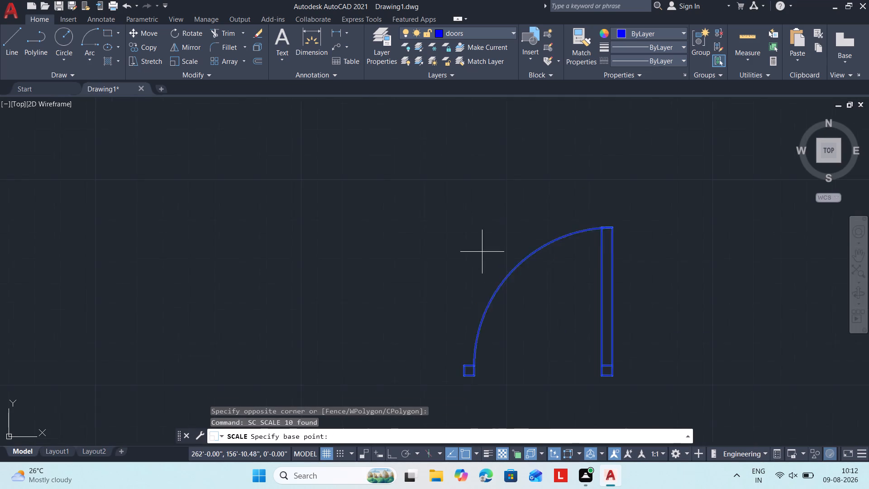
scroll(482, 252, up, 1)
middle_drag(487, 256, 451, 122)
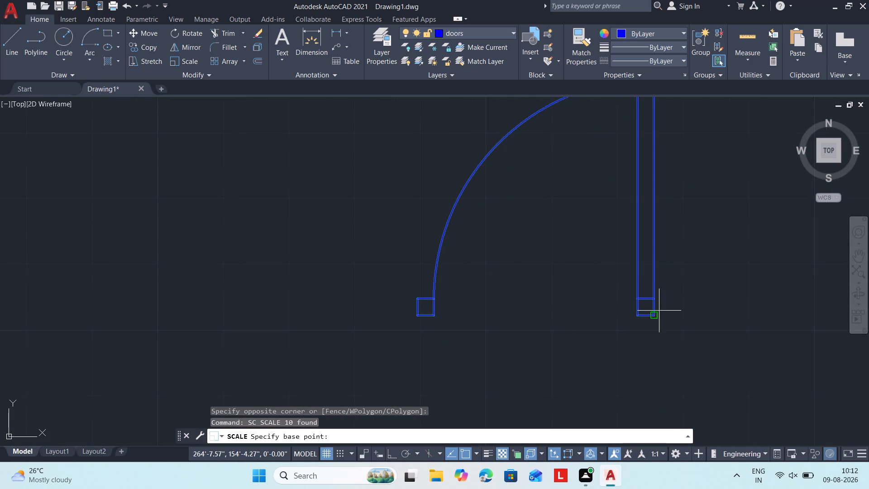
click(652, 312)
scroll(630, 316, down, 2)
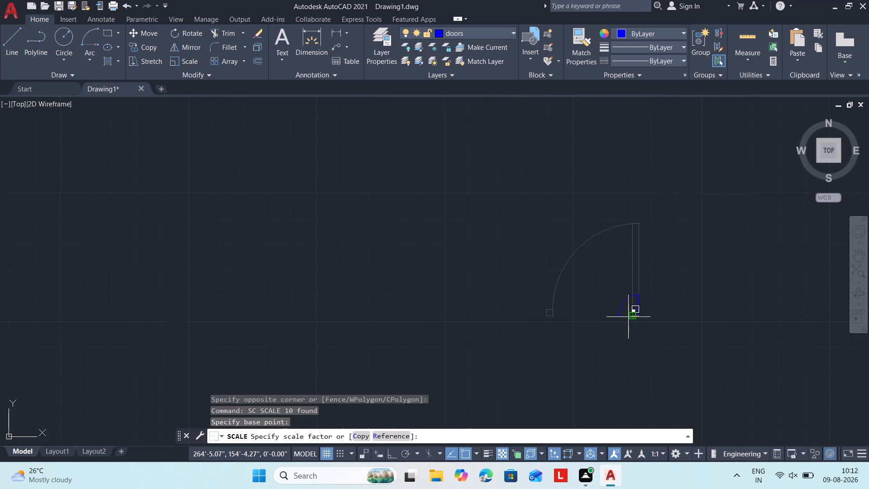
text(r)
key(space)
scroll(629, 316, up, 3)
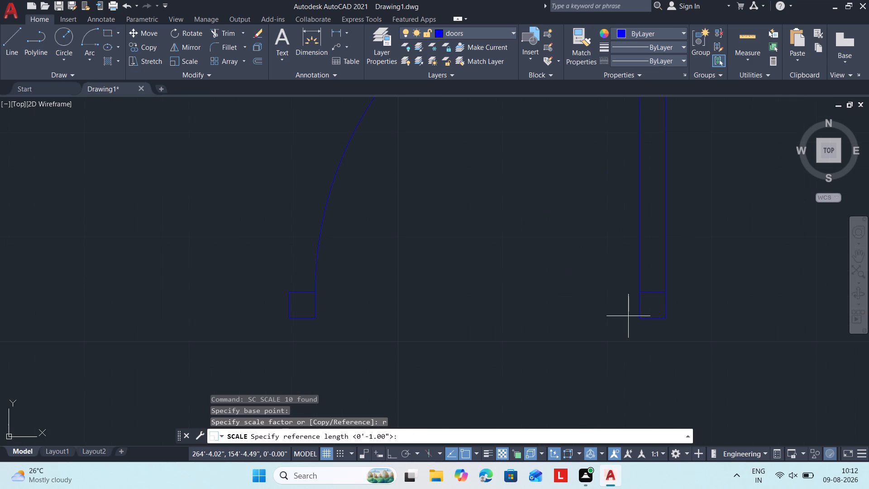
click(664, 316)
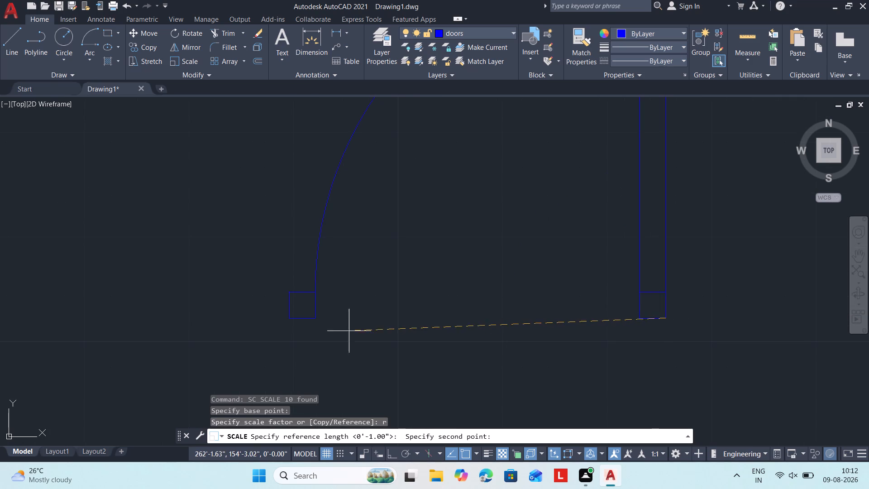
click(287, 321)
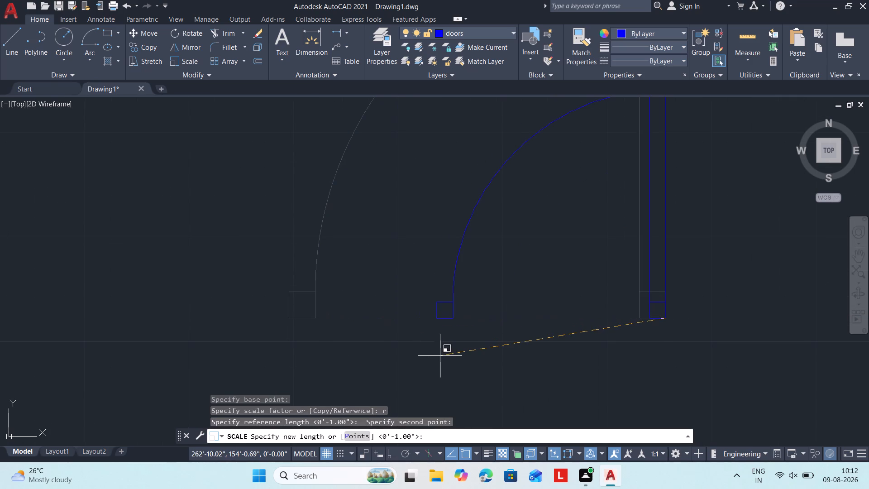
key(2)
key(apostrophe)
key(Return)
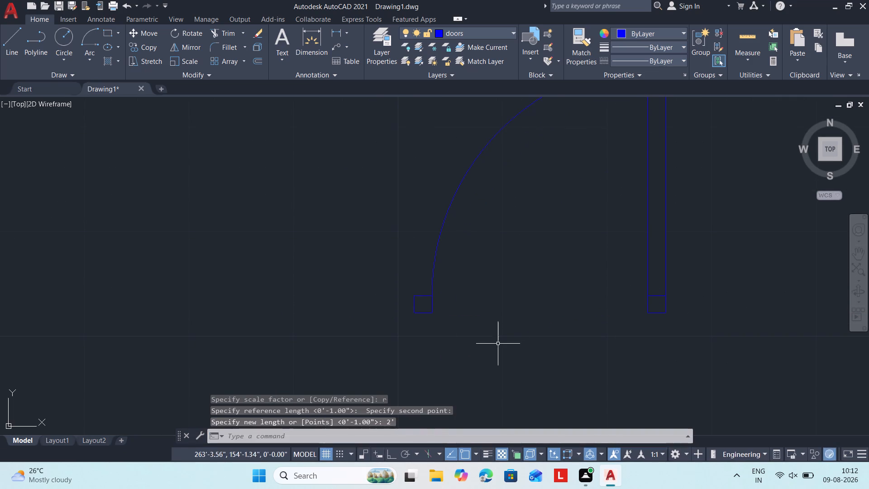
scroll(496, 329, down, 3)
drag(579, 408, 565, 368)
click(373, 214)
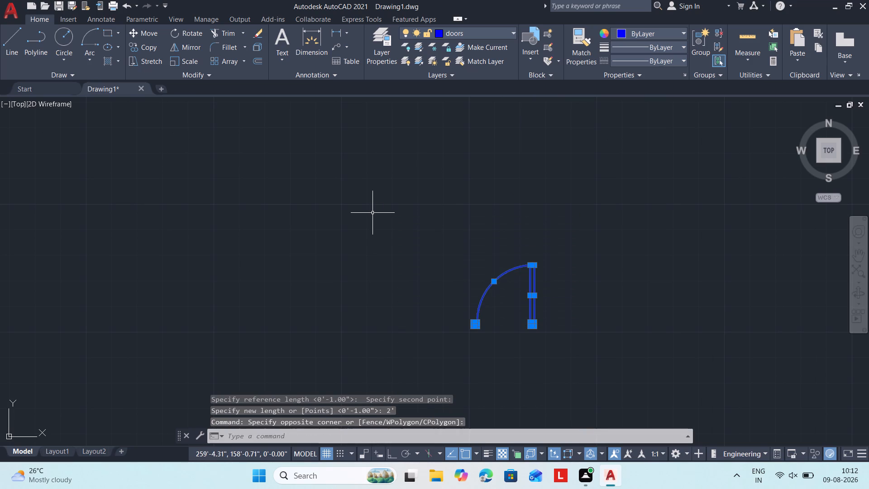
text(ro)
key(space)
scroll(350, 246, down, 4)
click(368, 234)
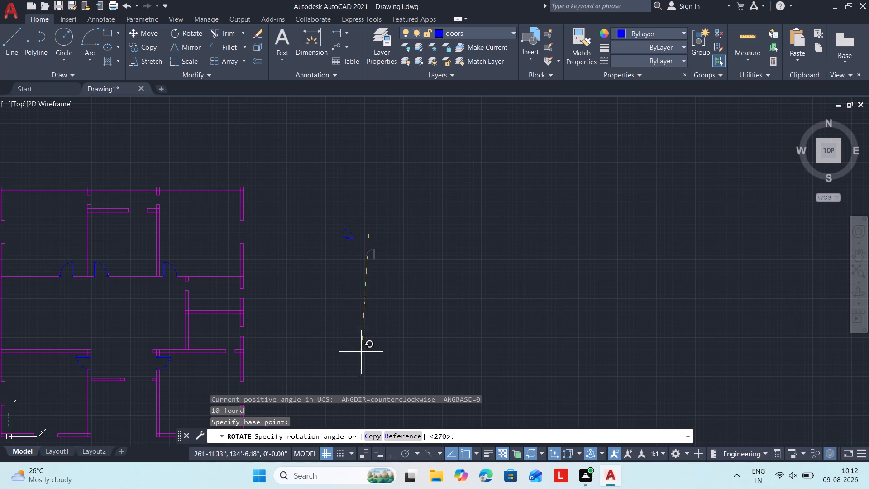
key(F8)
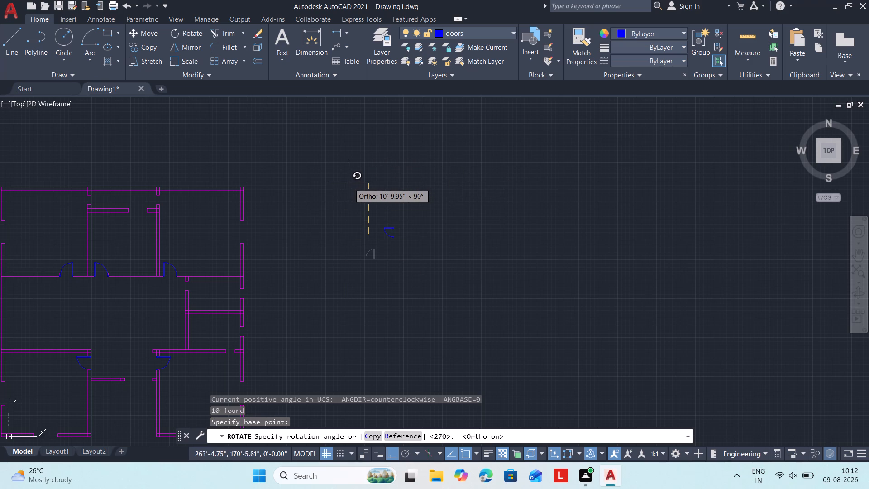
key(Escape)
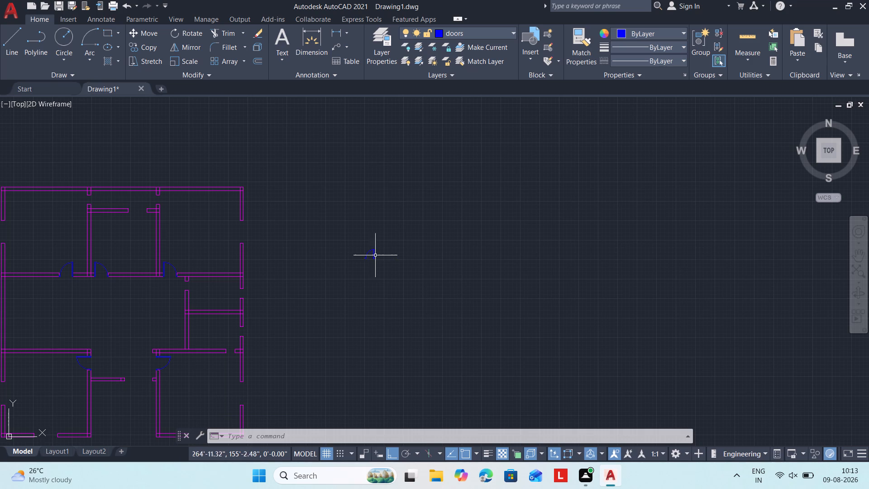
Copy the 2' door by its bottom outer hinge corner into the lower-right room's top wall opening, at the right jamb's bottom-left corner, Ortho off.
middle_drag(370, 256, 558, 213)
scroll(572, 225, up, 2)
middle_drag(520, 168, 560, 233)
scroll(561, 229, up, 1)
drag(622, 311, 535, 176)
drag(482, 143, 482, 148)
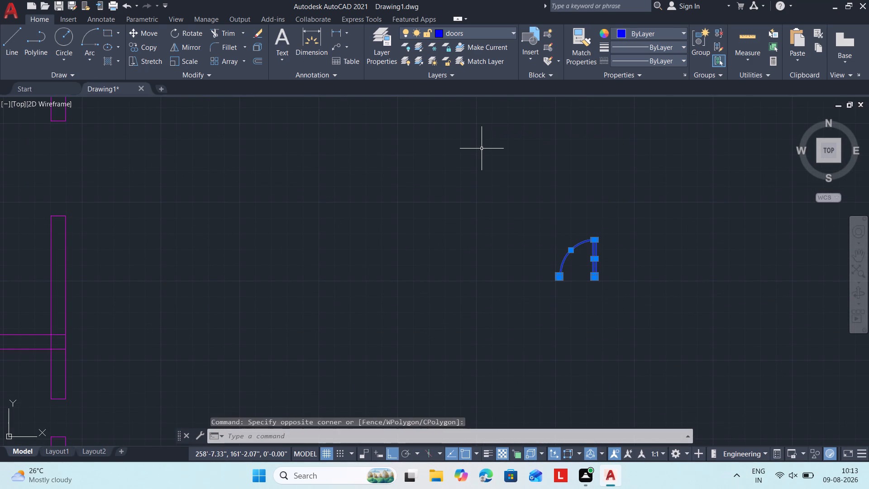
text(co)
key(space)
scroll(499, 163, down, 1)
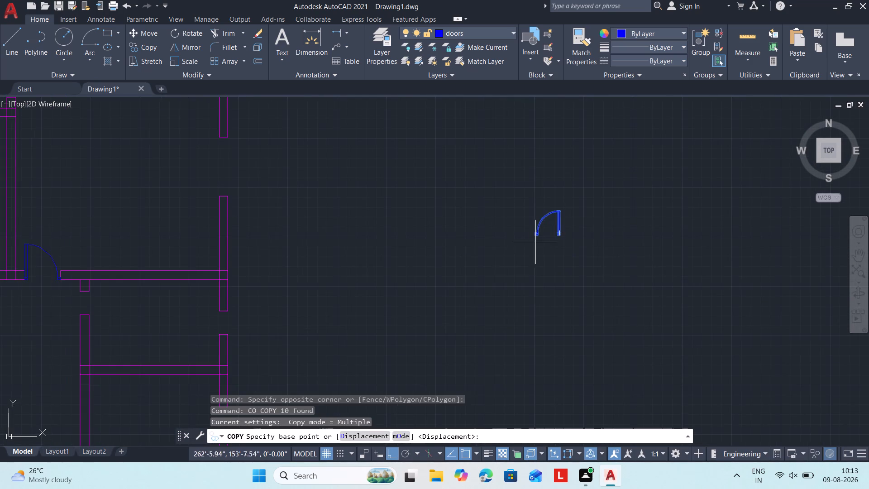
scroll(535, 242, up, 3)
middle_drag(565, 233, 548, 302)
scroll(554, 258, up, 1)
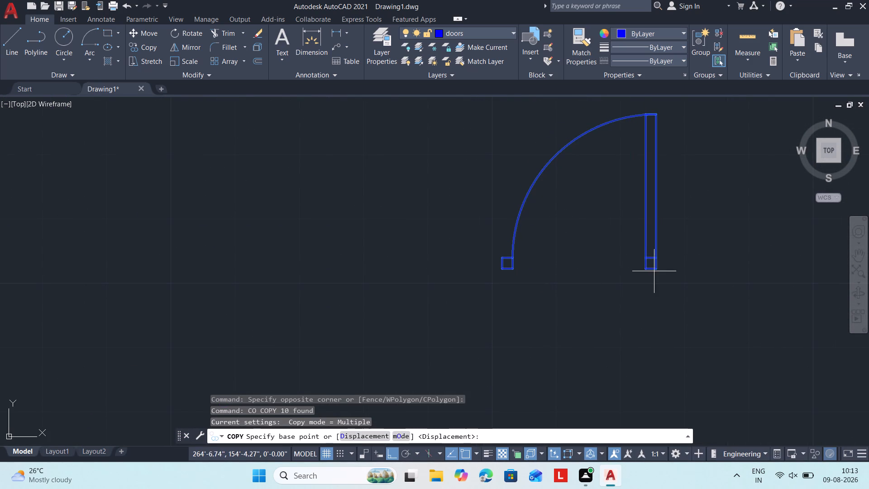
click(657, 271)
scroll(453, 285, down, 5)
middle_drag(126, 338, 356, 258)
scroll(361, 262, up, 1)
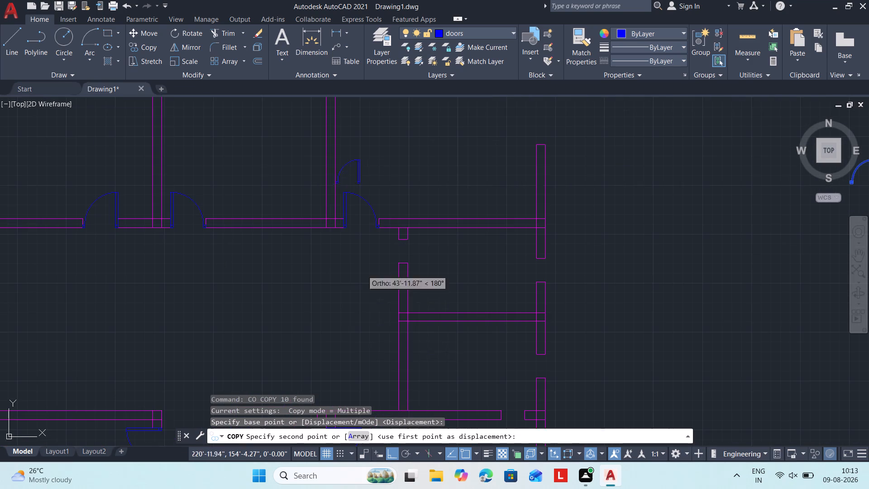
key(F8)
middle_drag(423, 354, 436, 218)
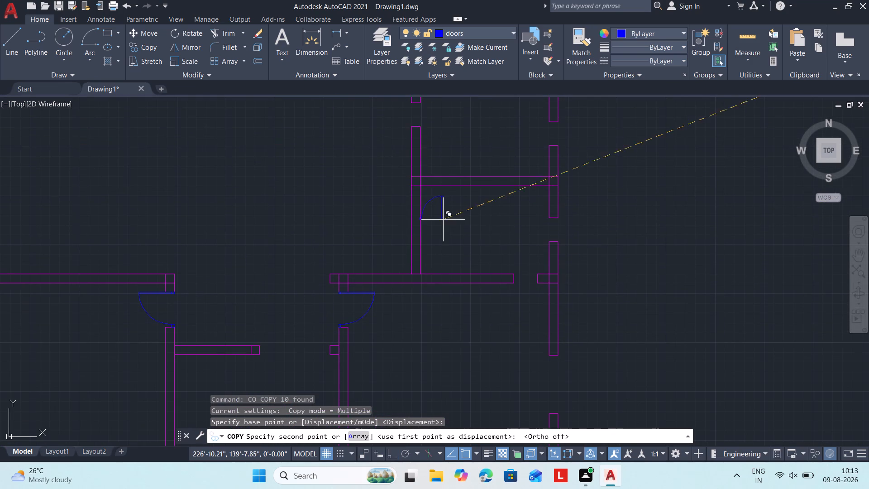
scroll(520, 282, up, 2)
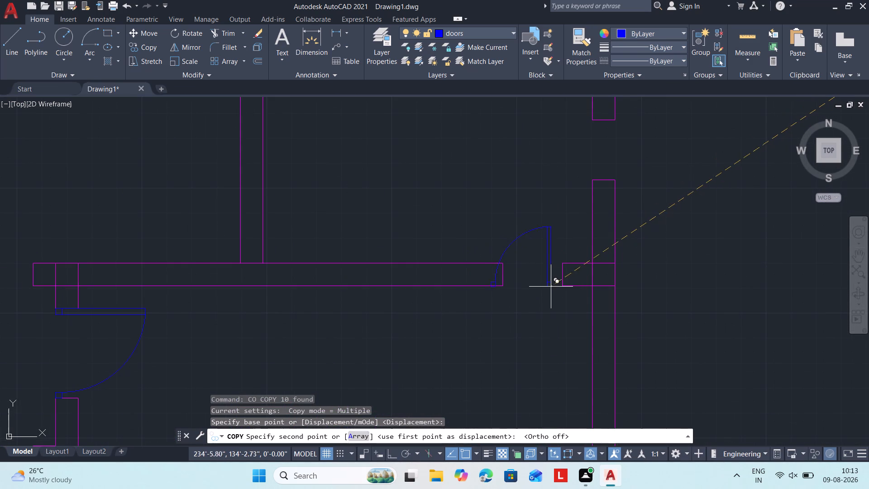
click(558, 284)
scroll(685, 249, down, 2)
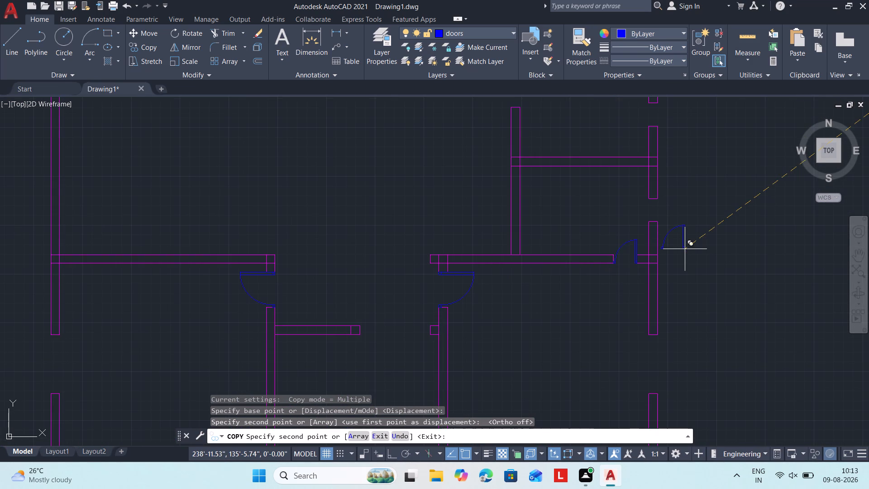
key(Escape)
Mirror the spare 2' door about a vertical line to its right with Ortho on, keeping the source objects.
scroll(661, 236, down, 2)
middle_drag(701, 218, 623, 269)
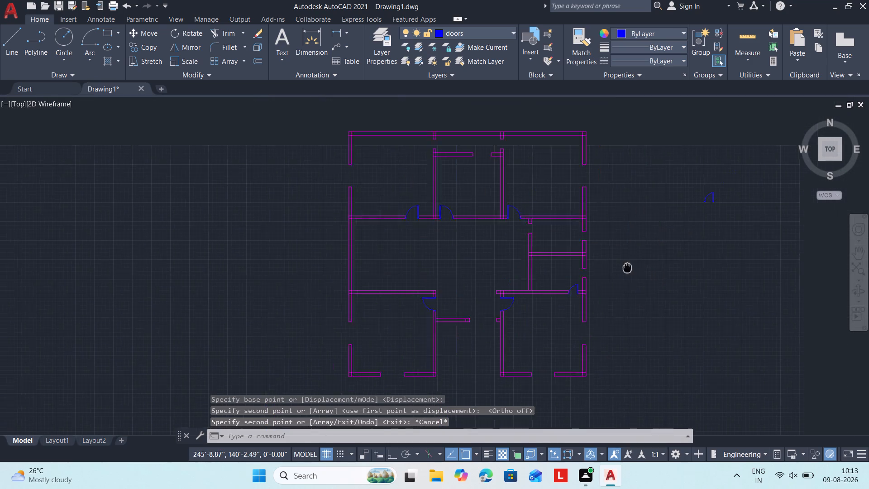
middle_drag(623, 269, 592, 284)
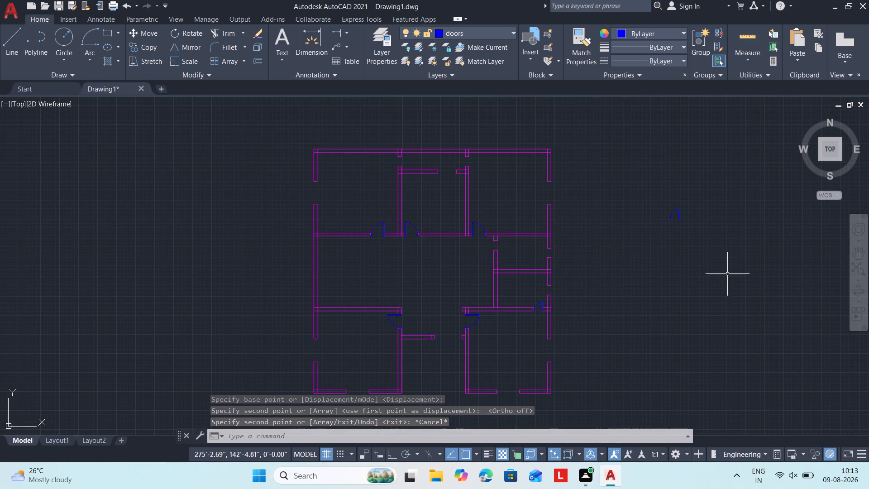
middle_drag(673, 236, 623, 318)
scroll(623, 318, up, 2)
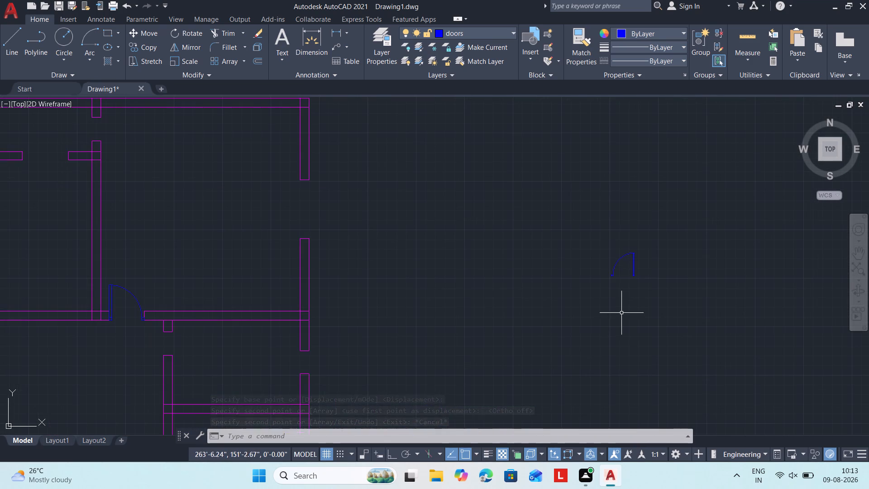
drag(657, 331, 656, 319)
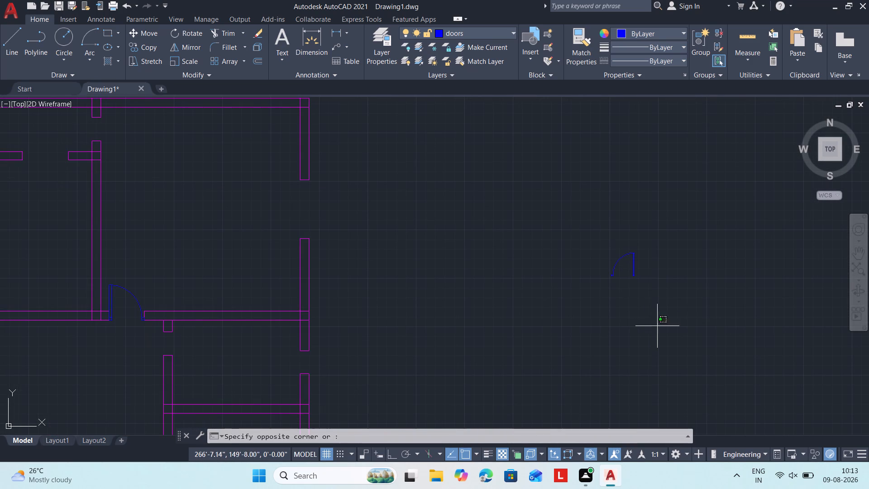
drag(656, 319, 637, 277)
click(564, 215)
text(mi)
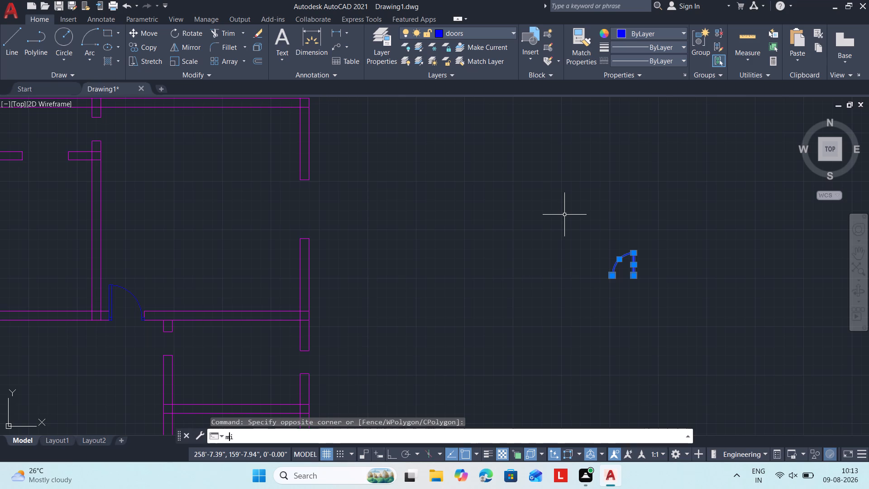
key(space)
drag(695, 226, 695, 227)
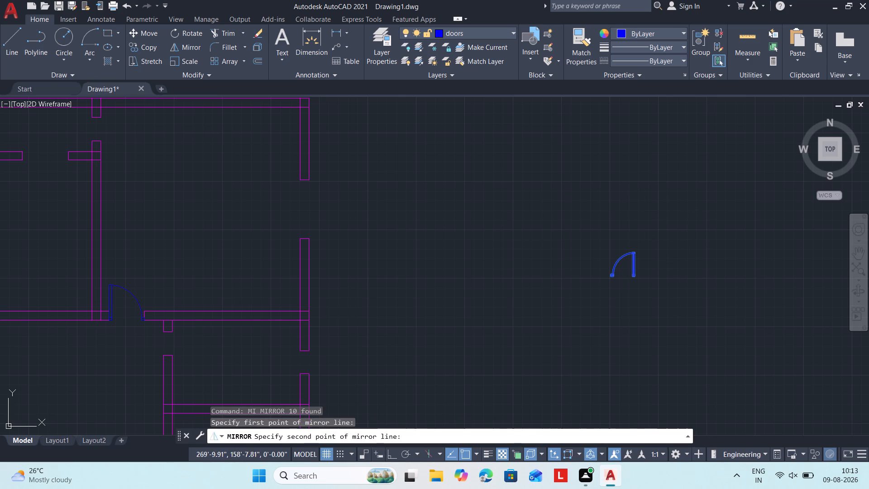
drag(695, 227, 698, 241)
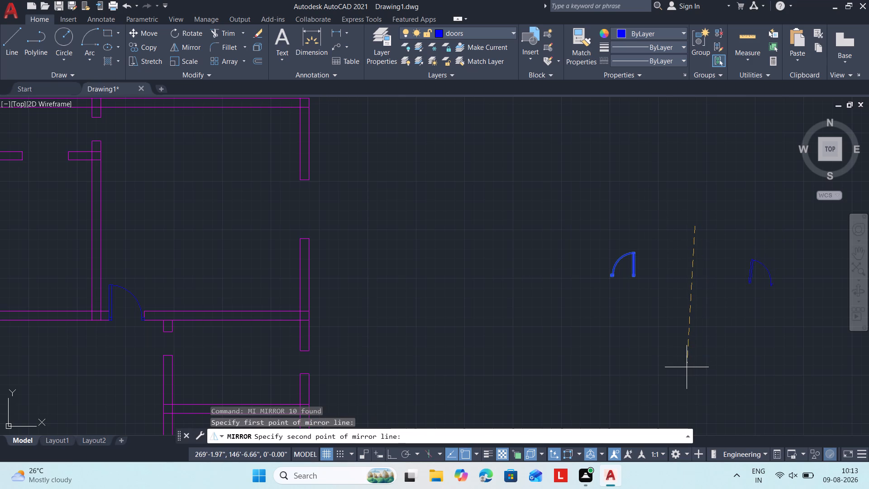
key(F8)
click(690, 324)
text(n)
key(space)
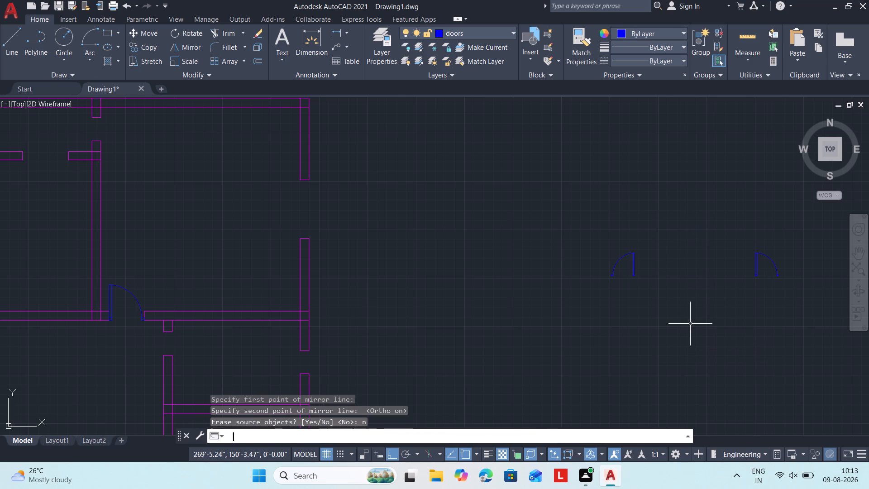
Rotate the mirrored 2' door outside the plan to 270° about a point just below and right of it, with Ortho on.
middle_drag(780, 307, 575, 316)
drag(606, 331, 606, 331)
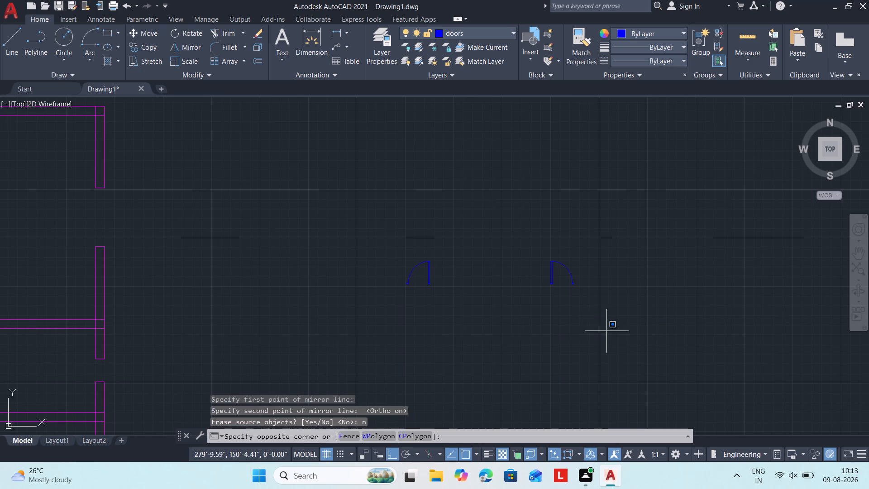
drag(606, 331, 577, 279)
click(484, 213)
text(ro)
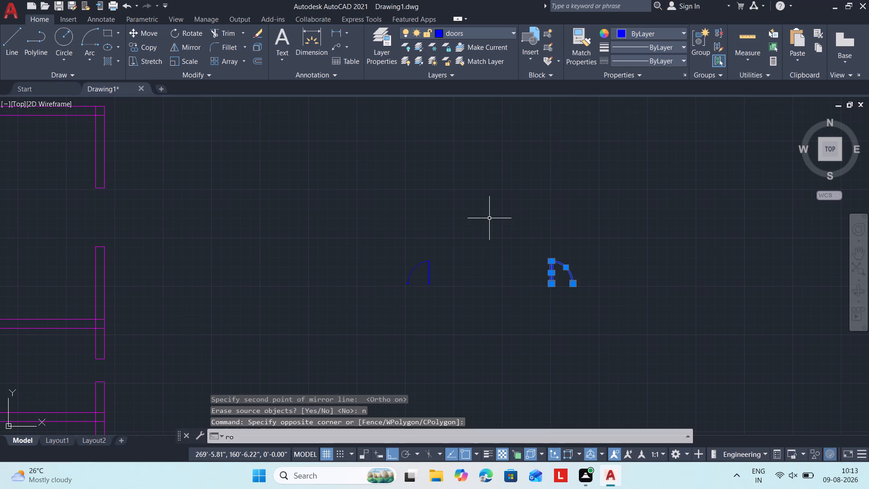
key(space)
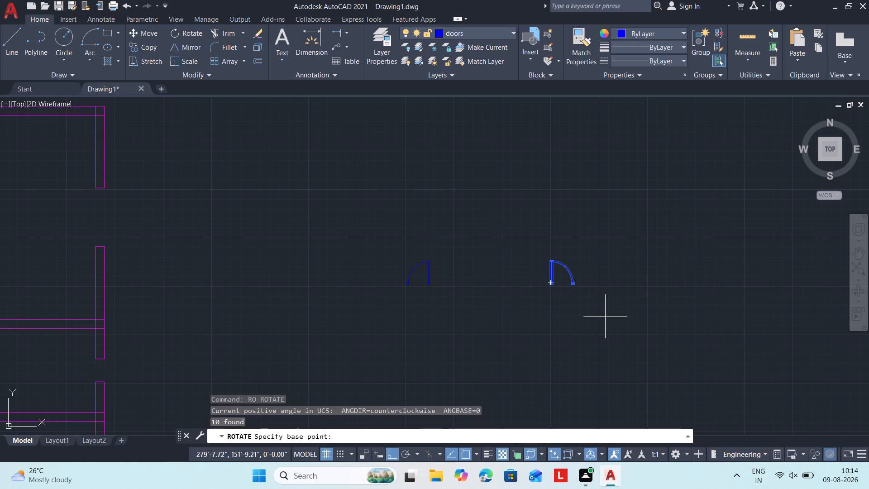
drag(614, 331, 609, 332)
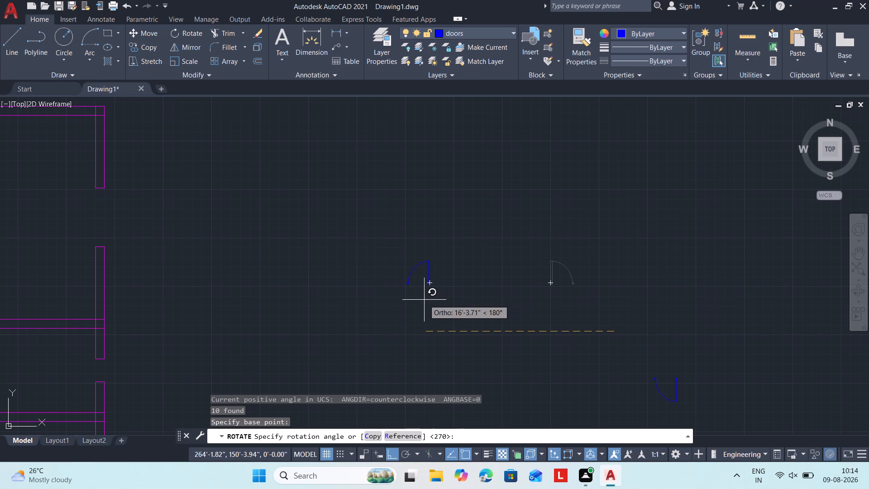
click(604, 386)
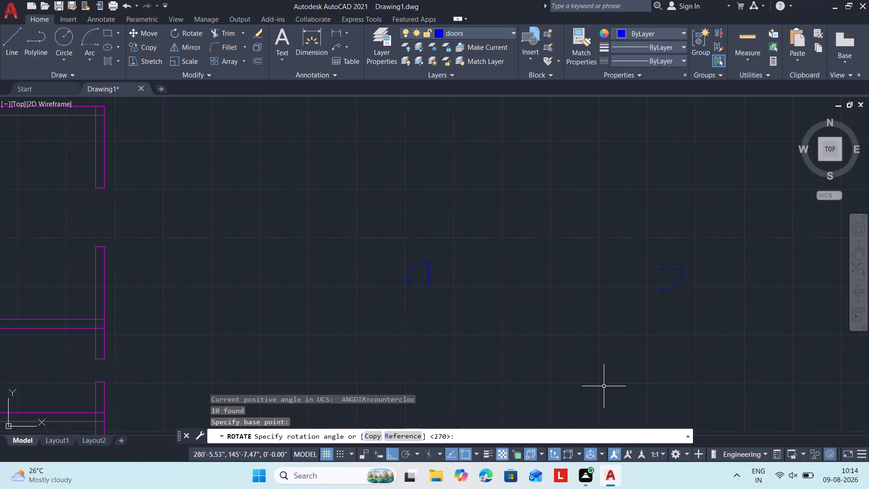
Copy the rotated 2' door by its top-left hinge corner into the small right-middle room's left wall opening, at the upper jamb's bottom-left corner, Ortho off.
drag(679, 362, 707, 302)
click(612, 223)
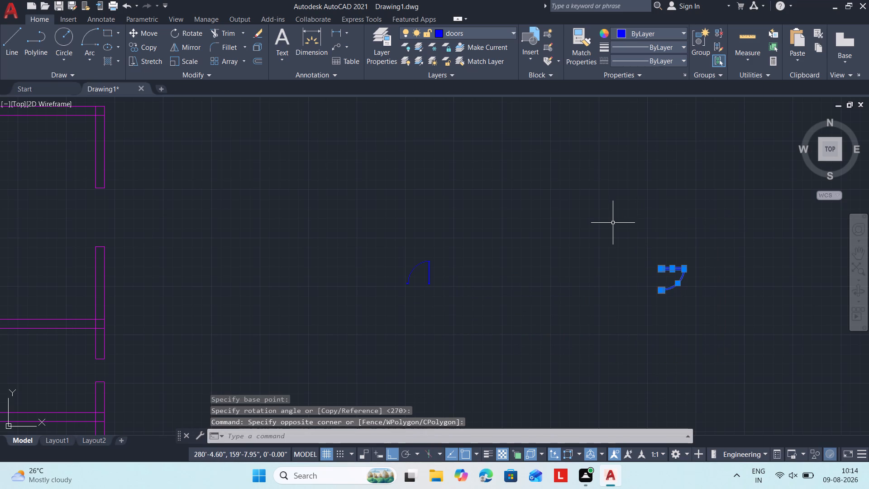
text(co)
key(space)
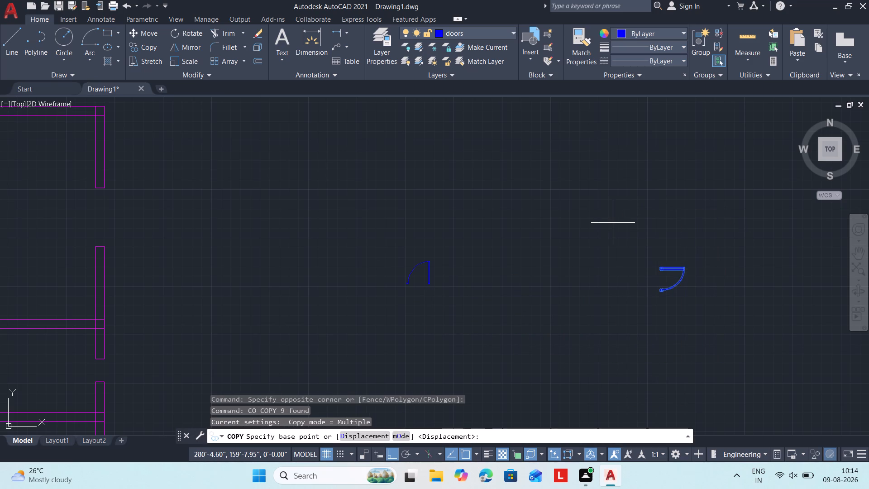
scroll(611, 218, up, 3)
middle_drag(654, 299, 448, 166)
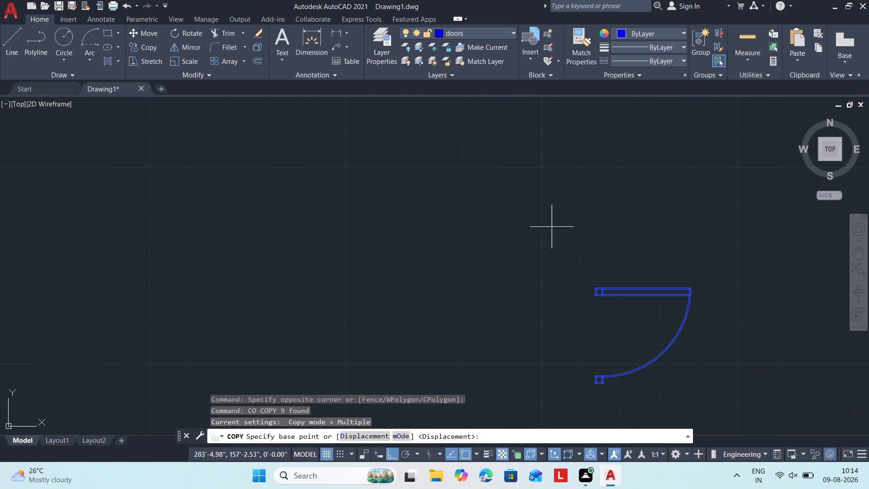
click(593, 289)
scroll(332, 222, down, 5)
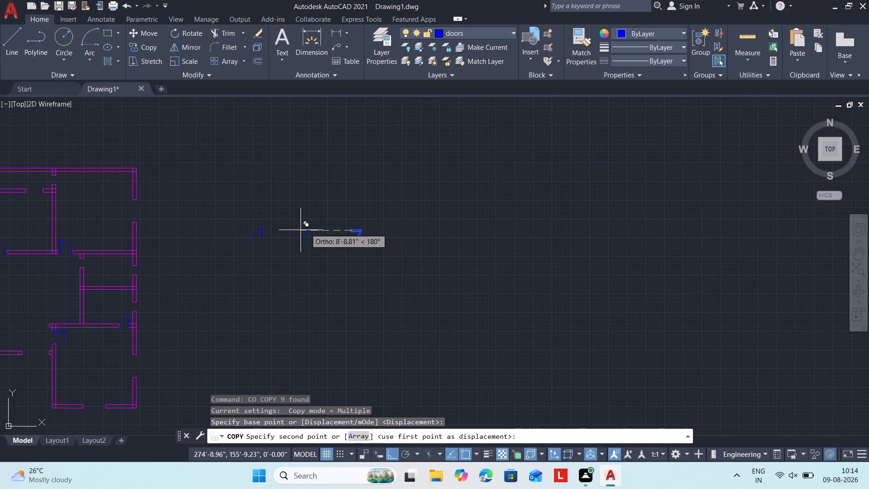
middle_drag(207, 243, 396, 290)
scroll(387, 288, up, 1)
key(F8)
middle_drag(160, 318, 285, 329)
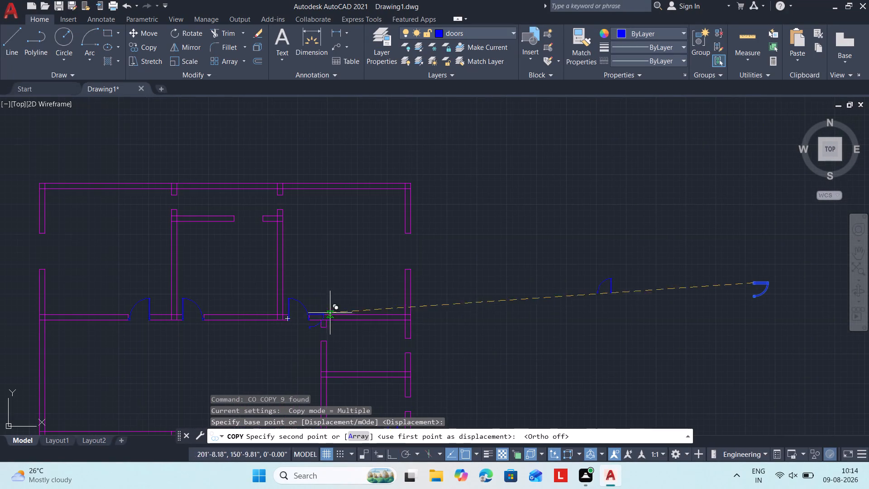
scroll(332, 339, up, 3)
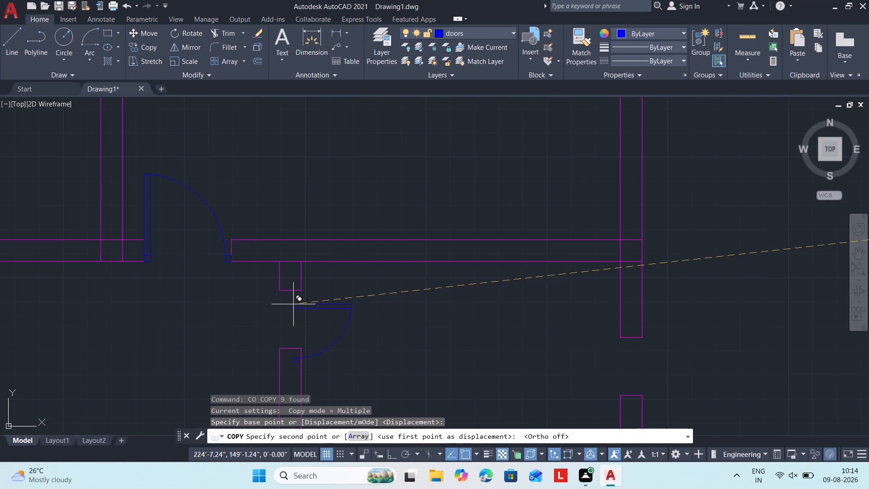
click(279, 291)
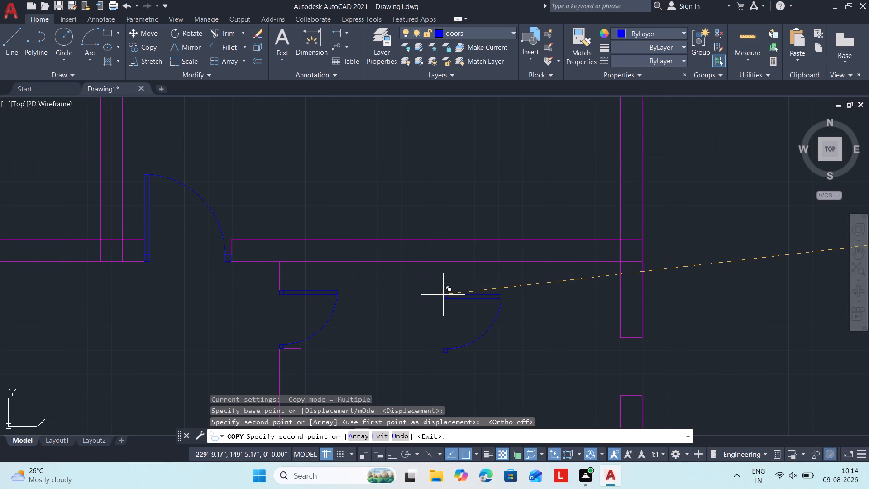
scroll(281, 284, up, 2)
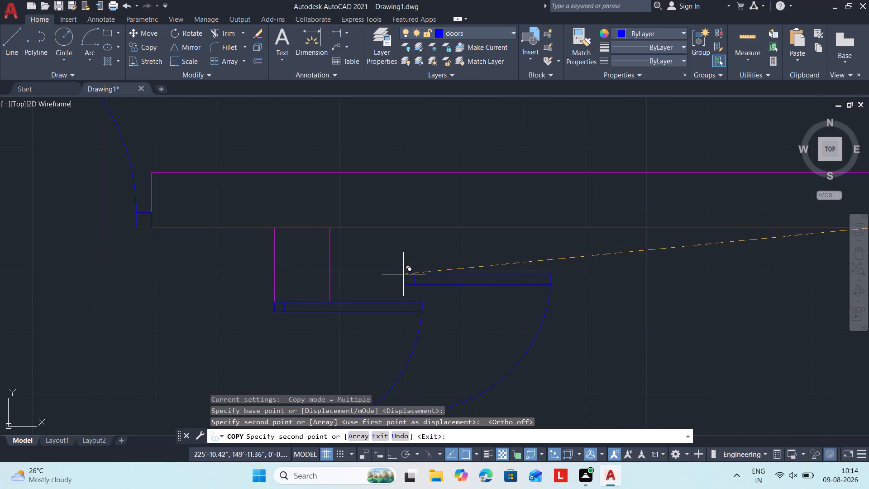
key(Escape)
Erase the two spare 2' door symbols outside the plan, to its right.
middle_drag(389, 274, 375, 177)
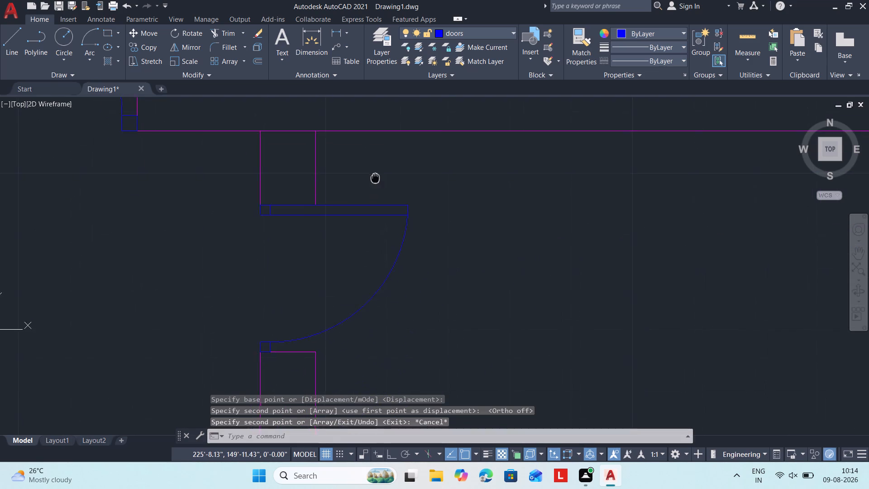
middle_drag(375, 177, 245, 208)
scroll(243, 209, down, 5)
scroll(547, 263, down, 4)
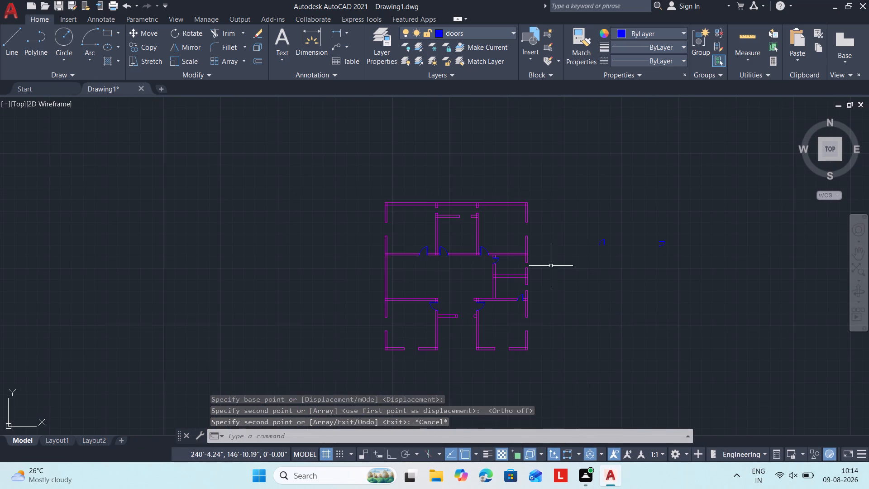
drag(690, 290, 693, 259)
click(570, 199)
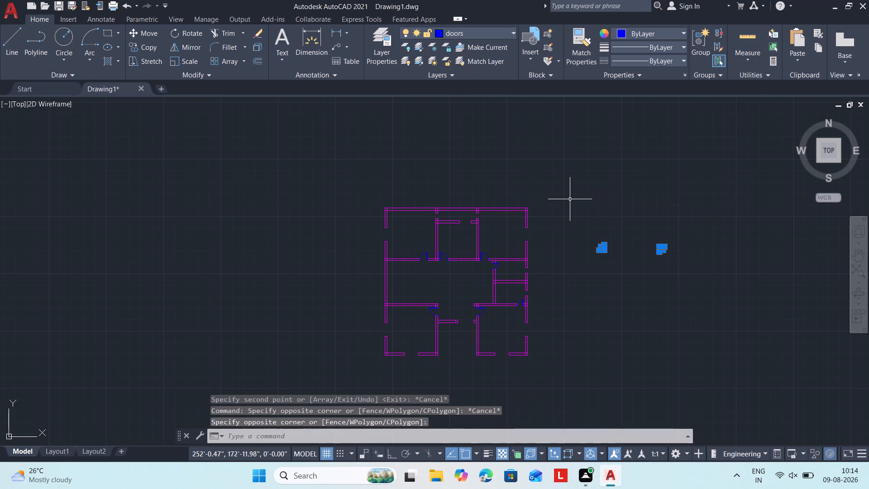
text(e)
key(space)
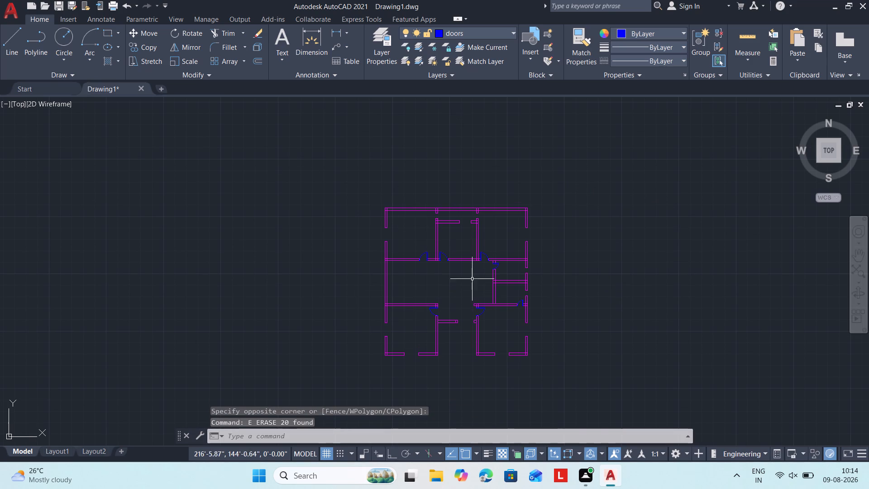
middle_drag(468, 277, 442, 251)
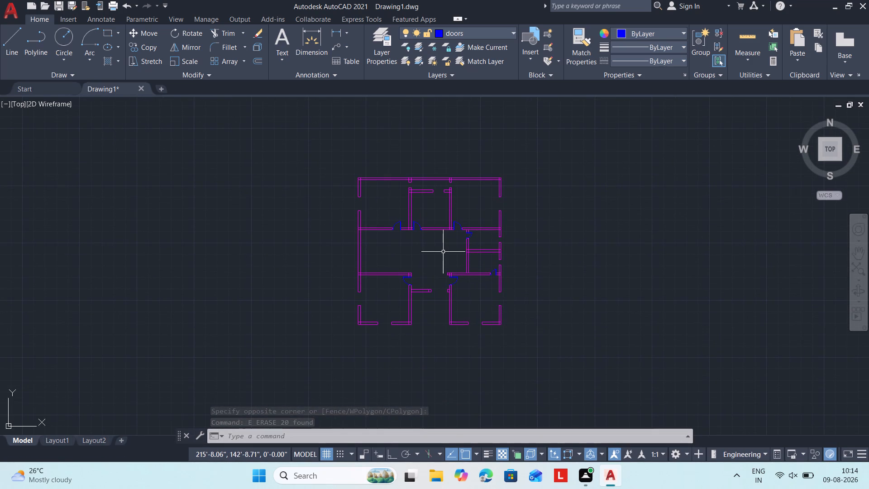
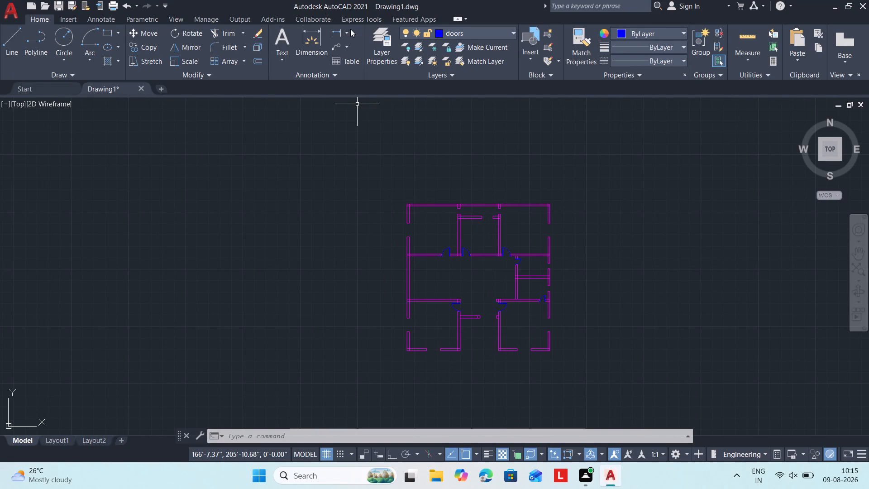
Create a new layer named windows, set its color to cyan, and make it the current layer.
click(395, 49)
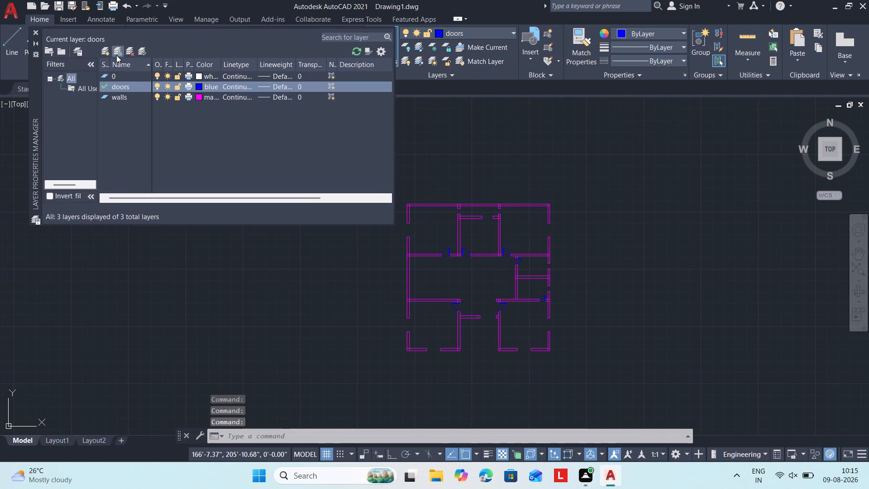
click(105, 53)
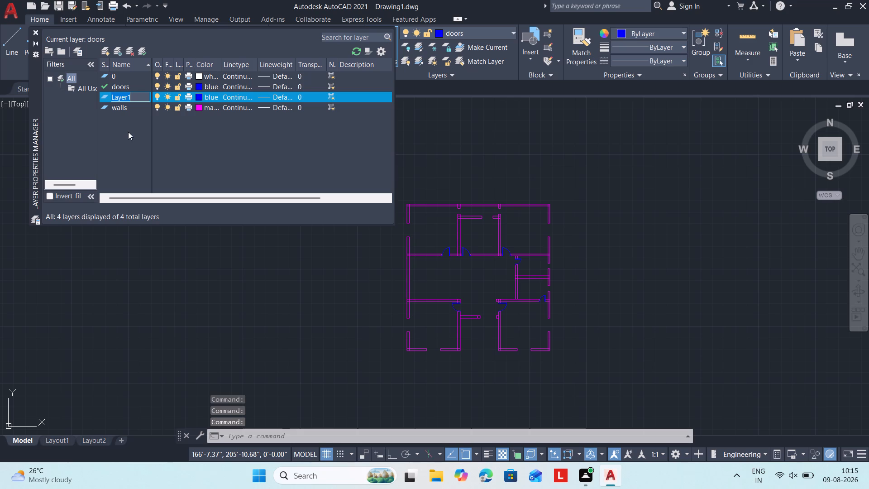
text(win)
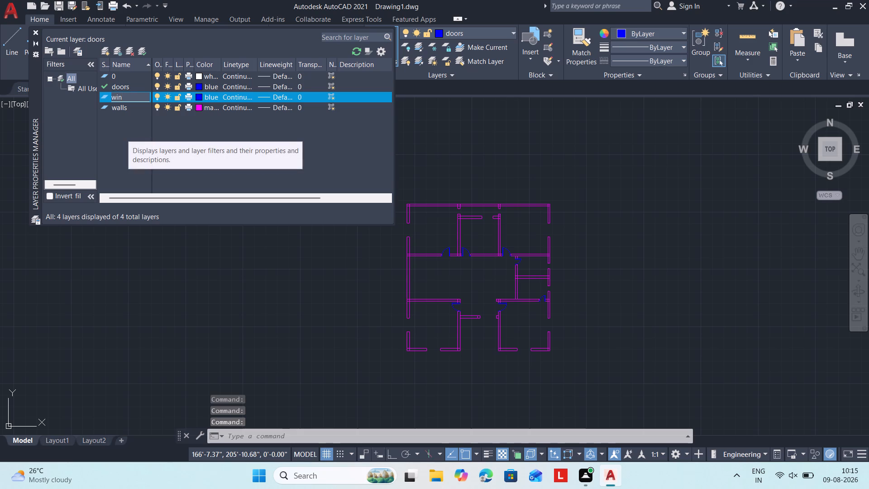
text(do)
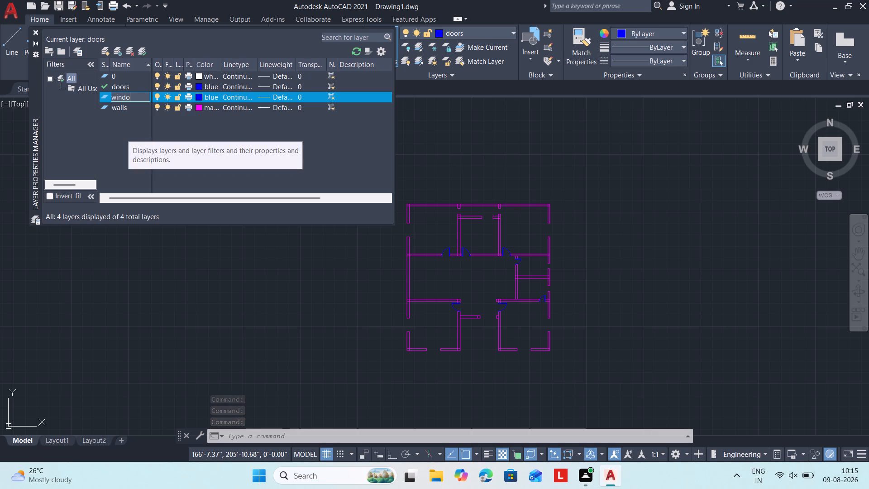
text(ws)
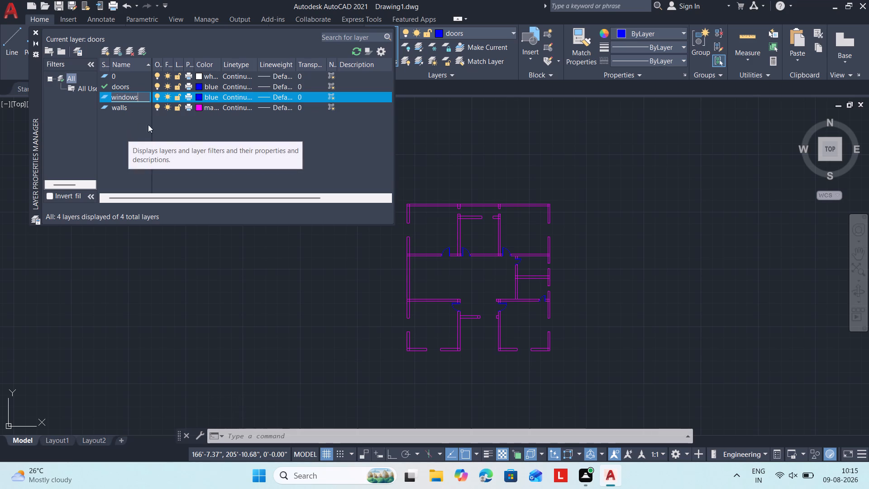
click(204, 97)
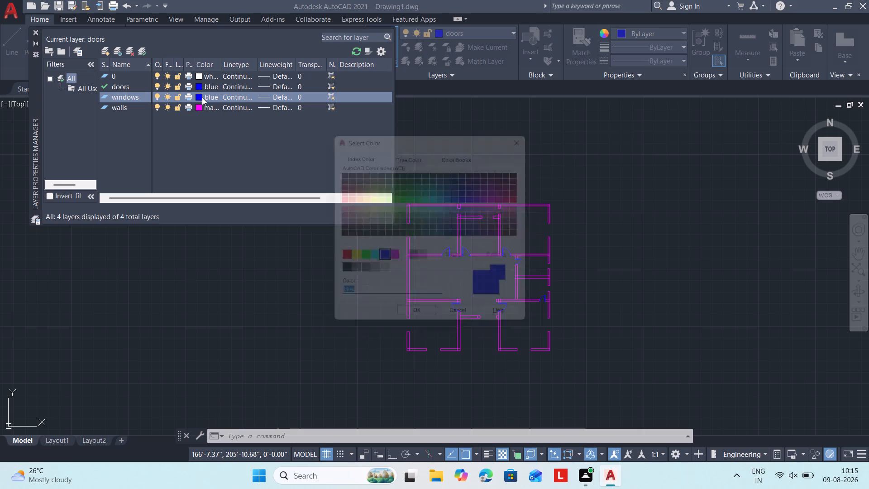
click(367, 260)
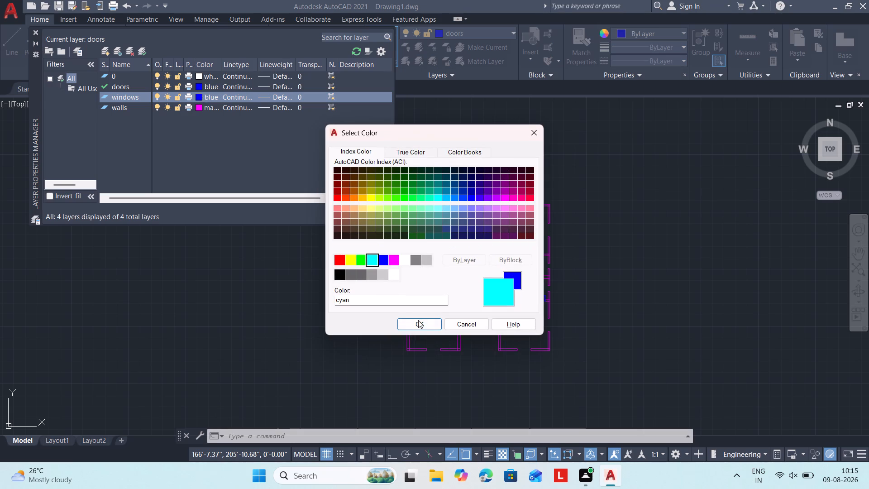
click(418, 320)
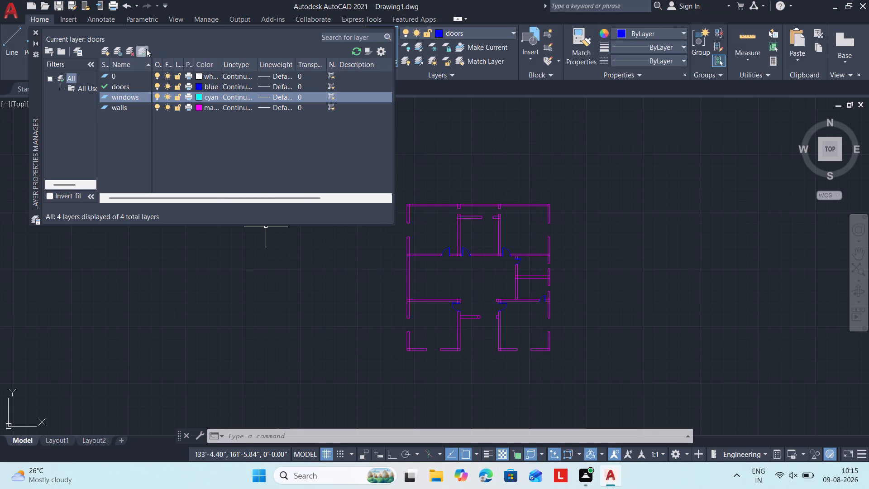
click(145, 49)
click(35, 31)
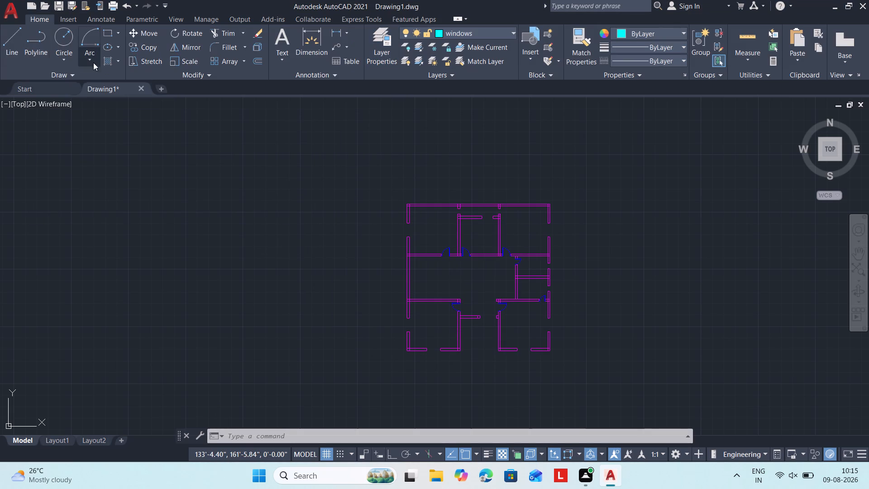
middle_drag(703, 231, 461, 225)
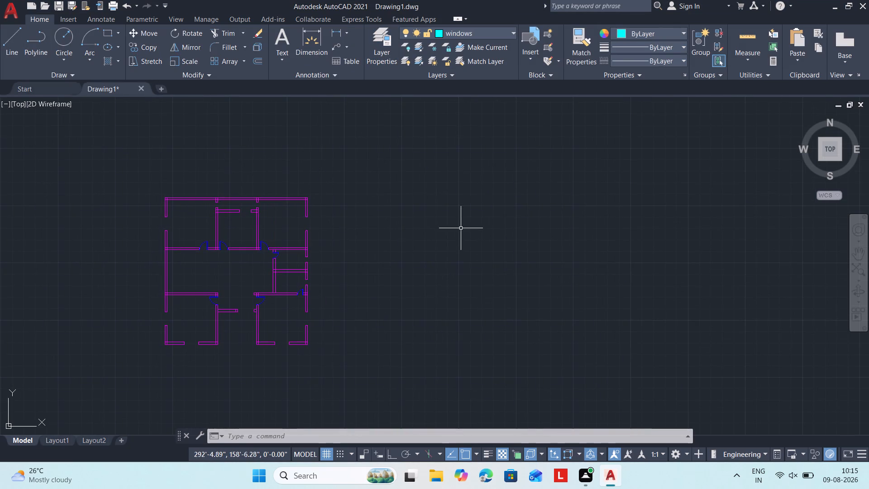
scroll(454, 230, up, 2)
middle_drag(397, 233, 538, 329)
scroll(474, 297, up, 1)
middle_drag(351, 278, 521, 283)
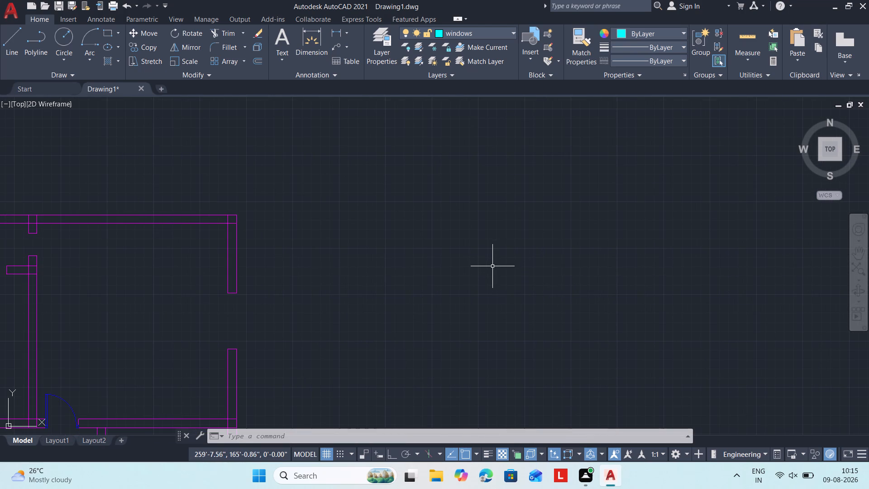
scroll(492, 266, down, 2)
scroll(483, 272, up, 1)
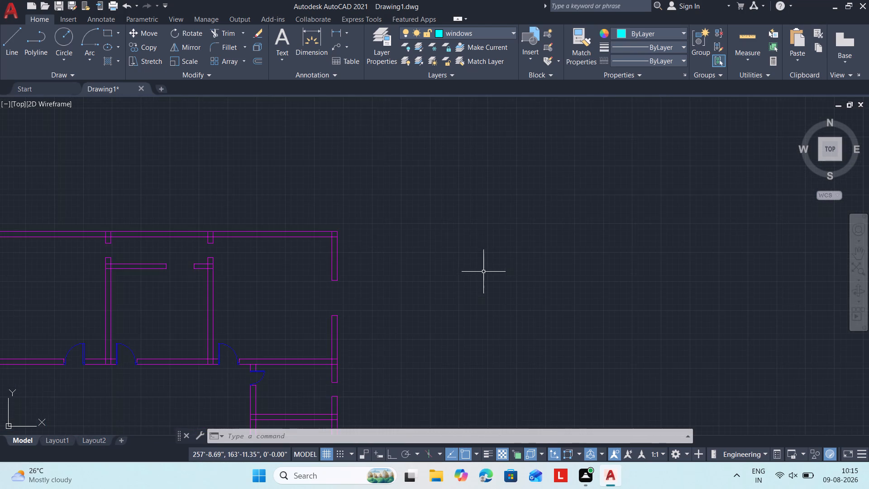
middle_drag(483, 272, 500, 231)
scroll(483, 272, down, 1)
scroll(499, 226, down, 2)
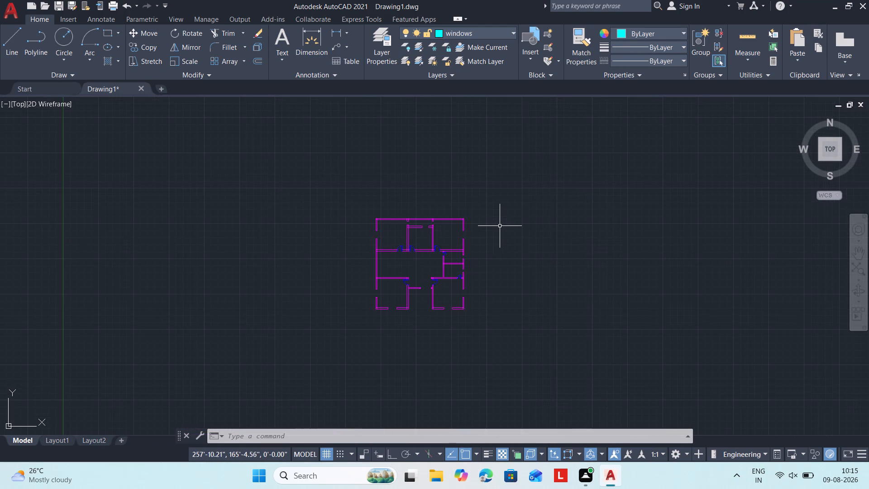
With ortho on, draw a 5' by 9" rectangle of lines in the empty space east of the plan's upper-right room.
scroll(470, 231, up, 5)
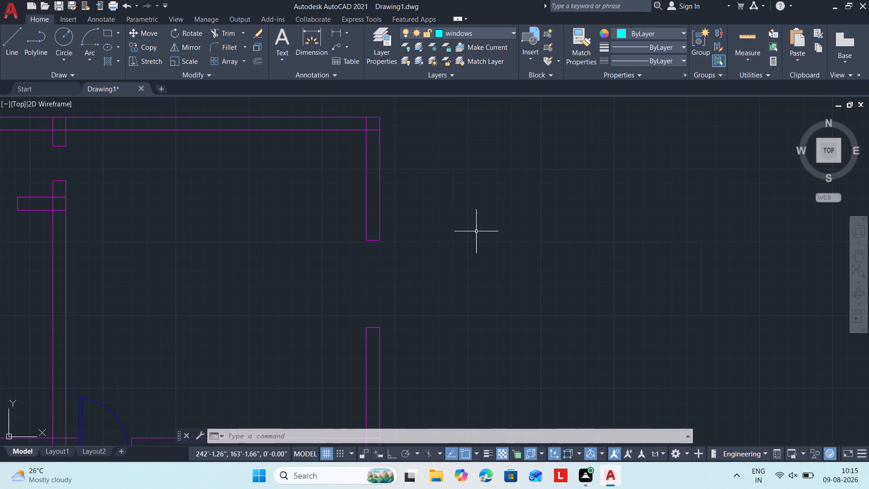
middle_drag(530, 243, 507, 284)
click(488, 251)
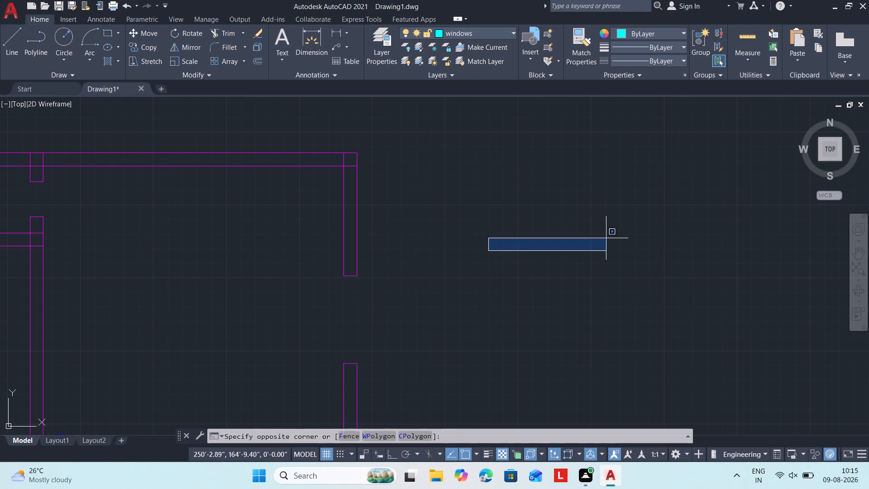
click(620, 246)
text(l)
key(space)
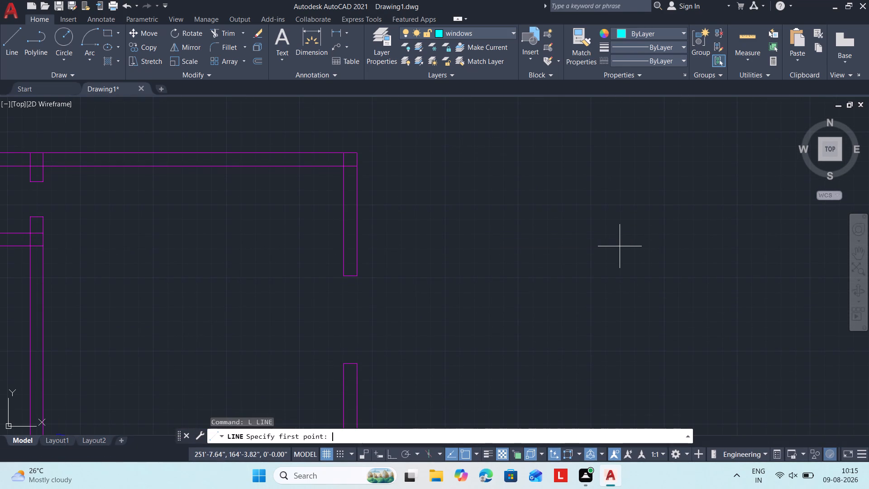
key(F8)
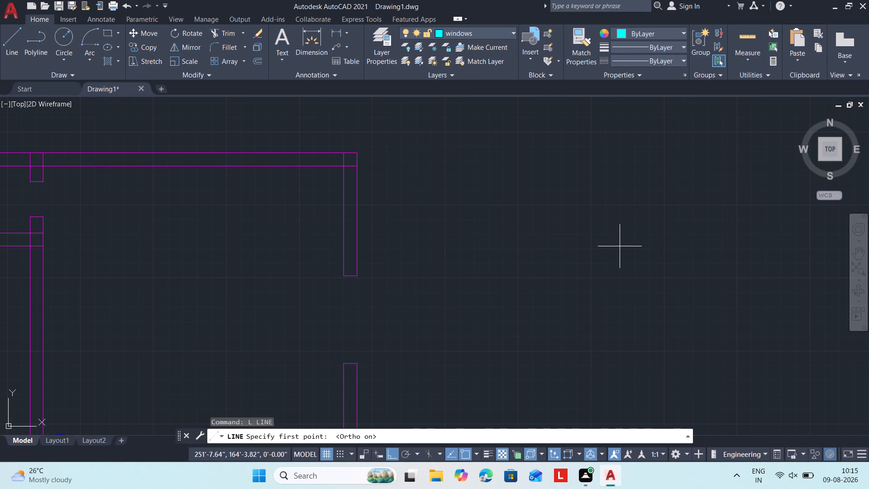
click(497, 265)
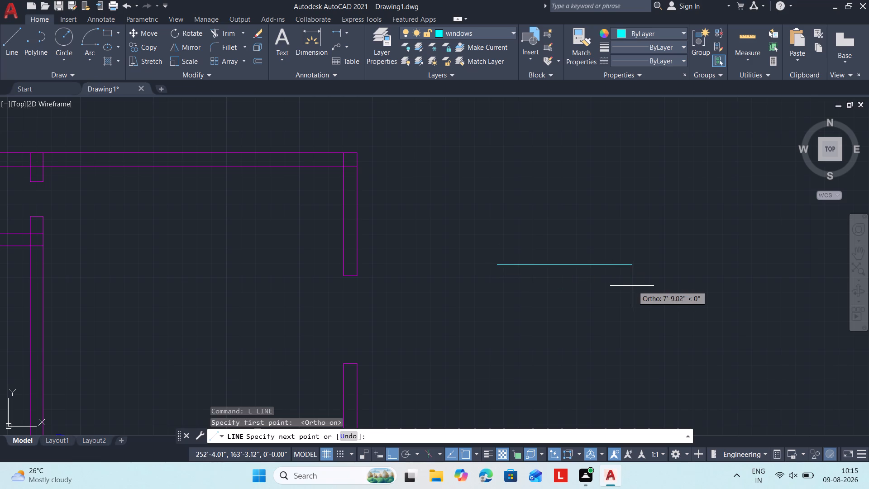
text(5')
key(Return)
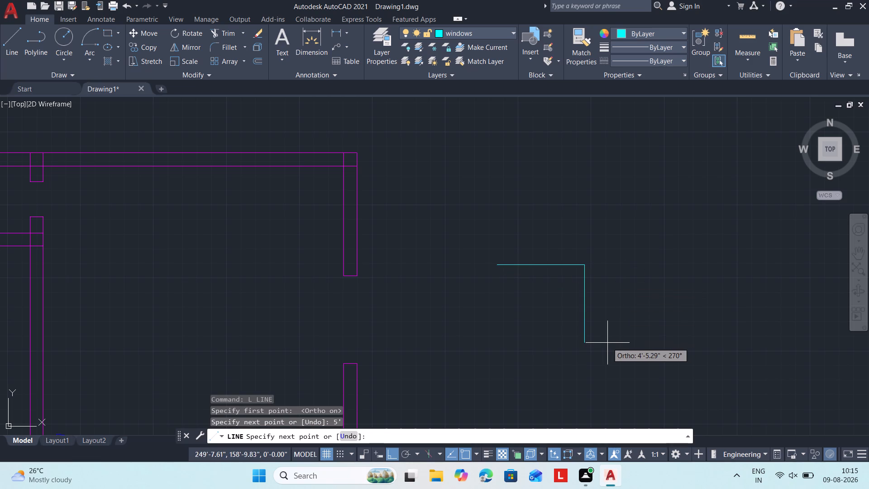
key(9)
key(shift+quotedbl)
key(Return)
key(5)
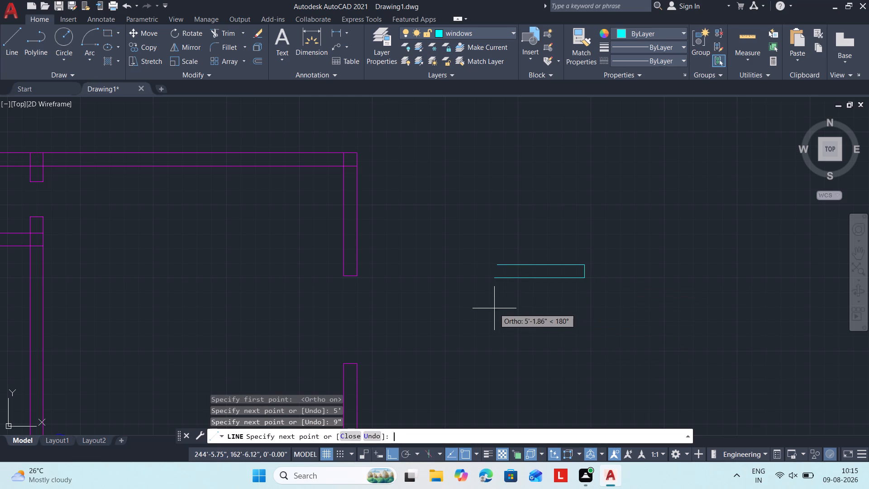
key(apostrophe)
key(Return)
key(9)
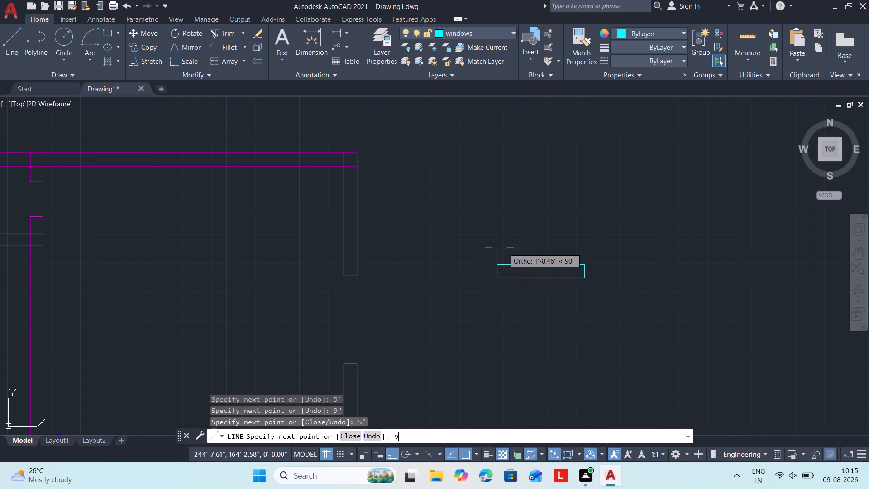
key(shift+quotedbl)
key(Return)
key(space)
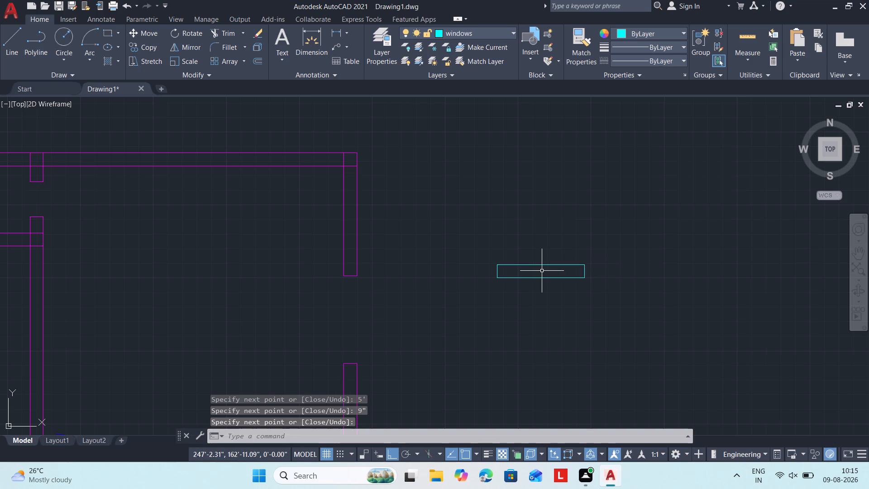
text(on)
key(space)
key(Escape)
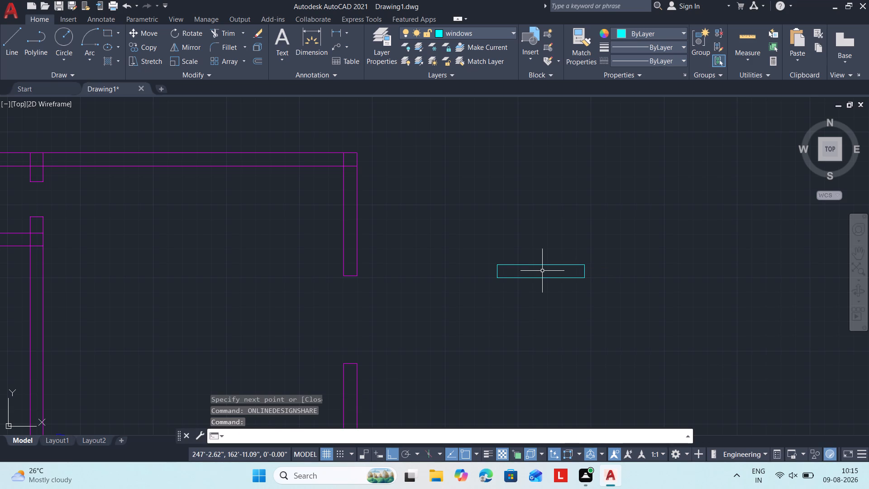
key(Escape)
Offset both short ends of the window rectangle inward by 5".
text(o)
key(space)
scroll(542, 271, up, 1)
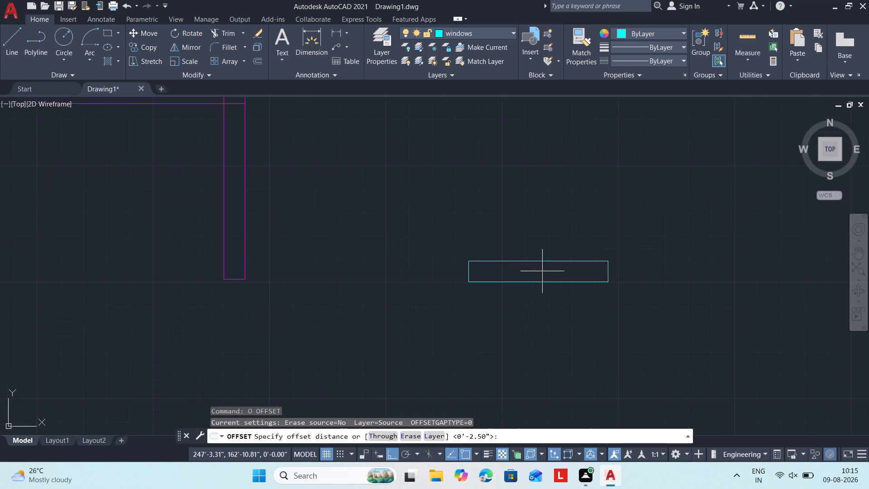
scroll(542, 273, up, 1)
text(5')
key(BackSpace)
key(shift+quotedbl)
key(Return)
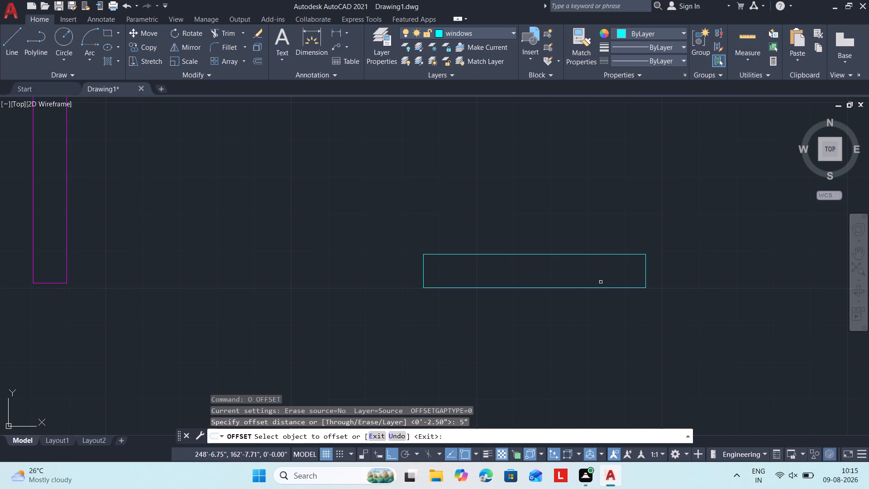
click(646, 274)
click(547, 256)
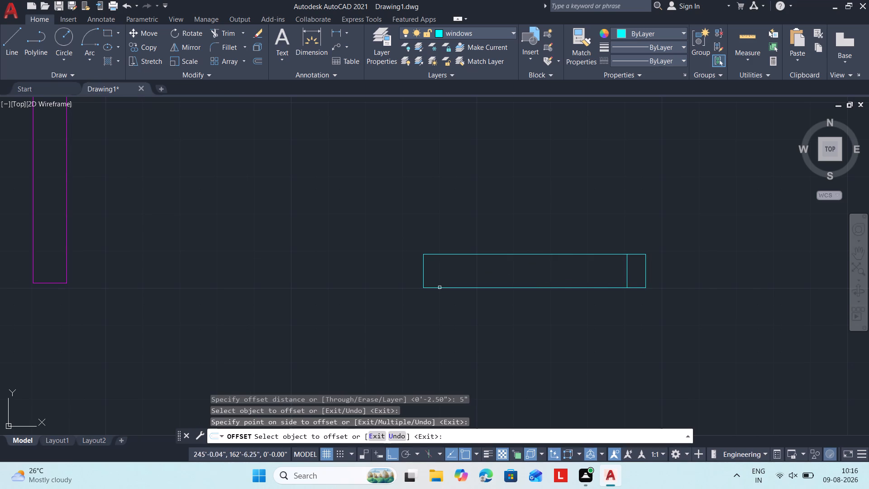
drag(424, 273, 445, 262)
click(587, 262)
key(Escape)
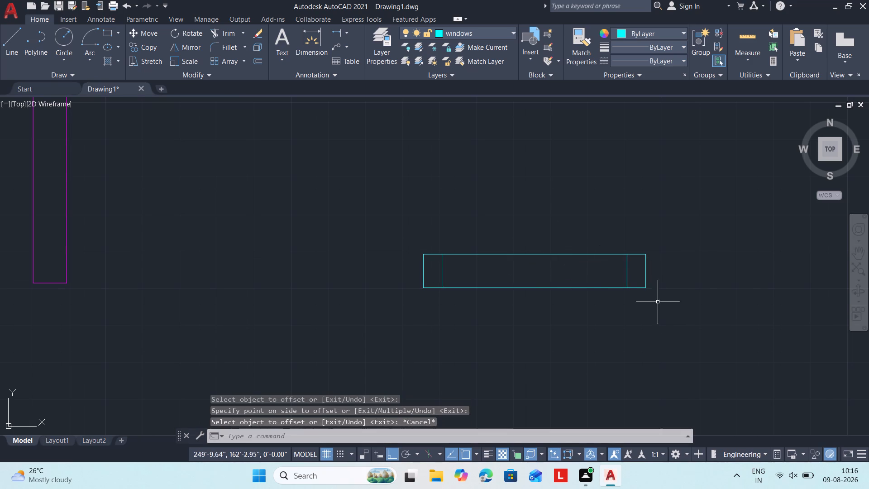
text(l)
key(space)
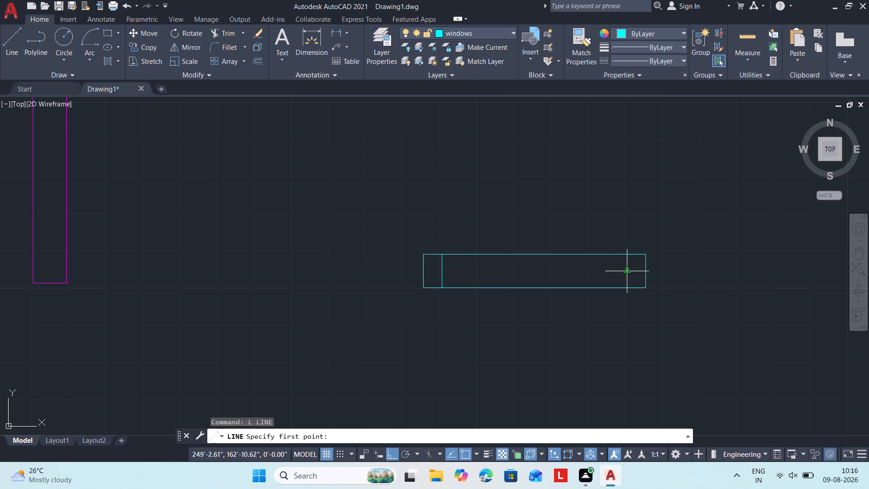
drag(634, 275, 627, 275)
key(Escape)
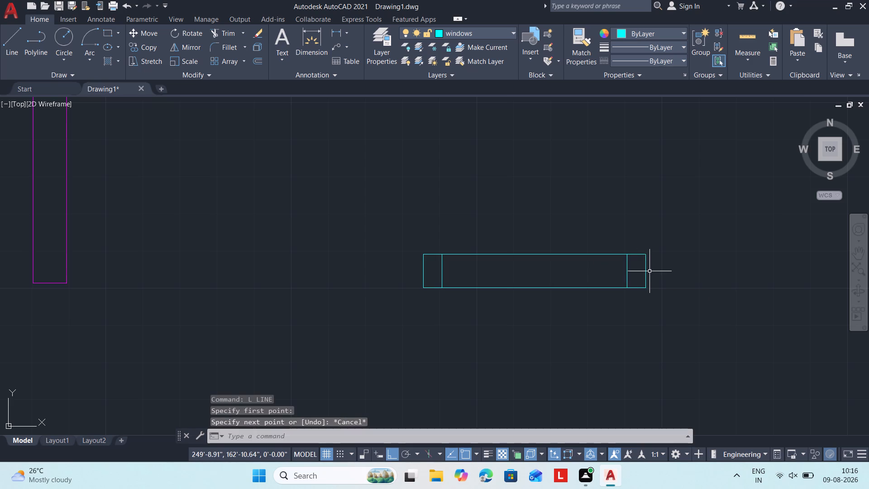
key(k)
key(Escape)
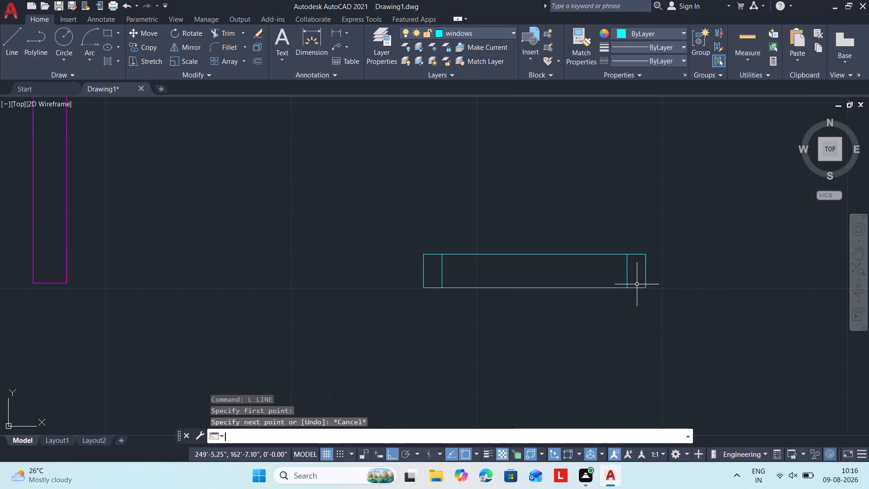
Draw a horizontal line joining the midpoints of the two inner vertical lines of the window rectangle.
key(l)
key(Return)
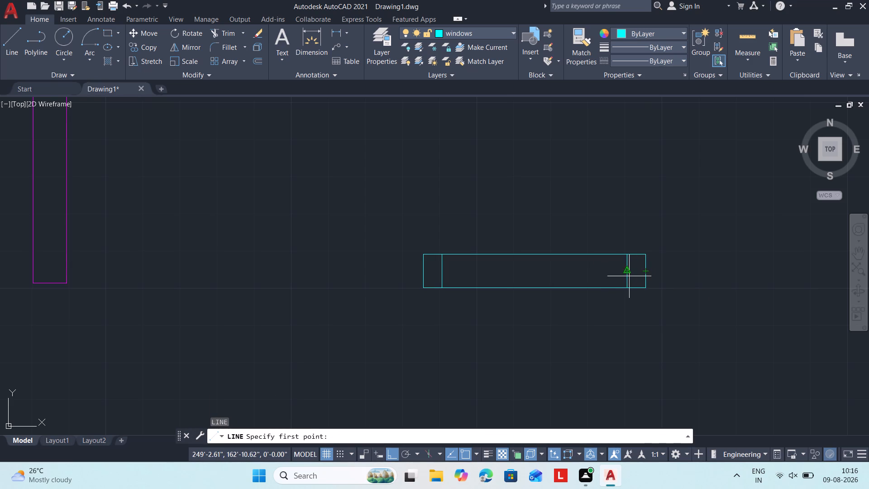
click(625, 272)
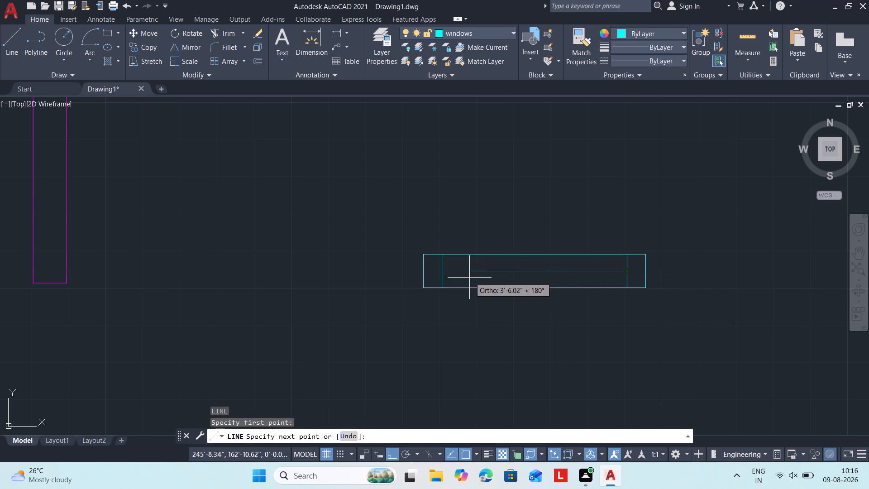
click(443, 273)
key(Escape)
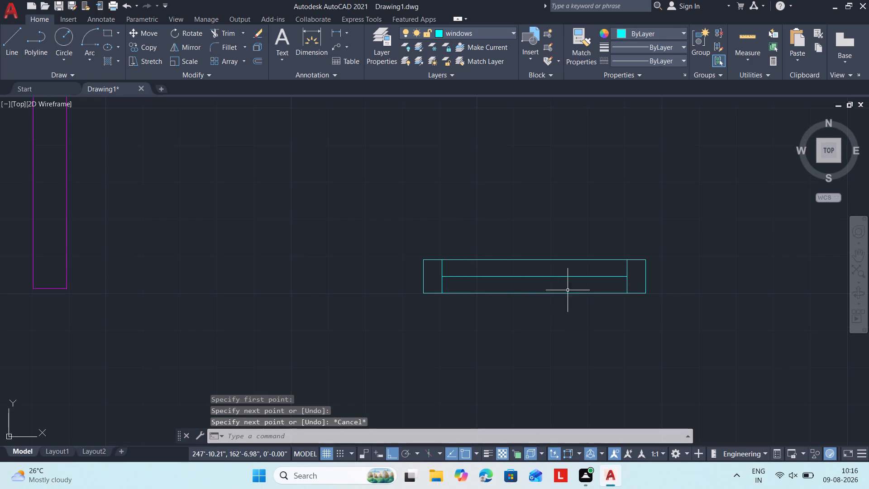
Offset the window symbol's horizontal centre line by 0.5" both upward and downward.
text(o)
key(space)
text(0.05)
key(BackSpace)
key(BackSpace)
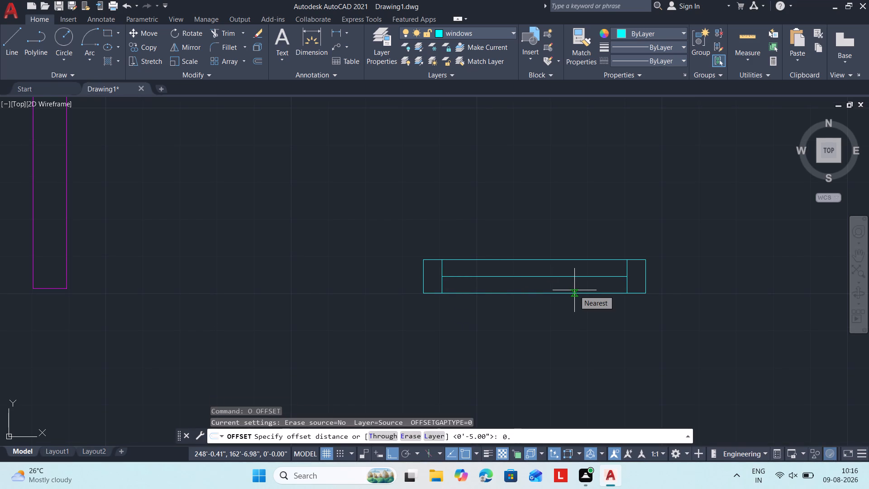
key(5)
key(shift+quotedbl)
key(Return)
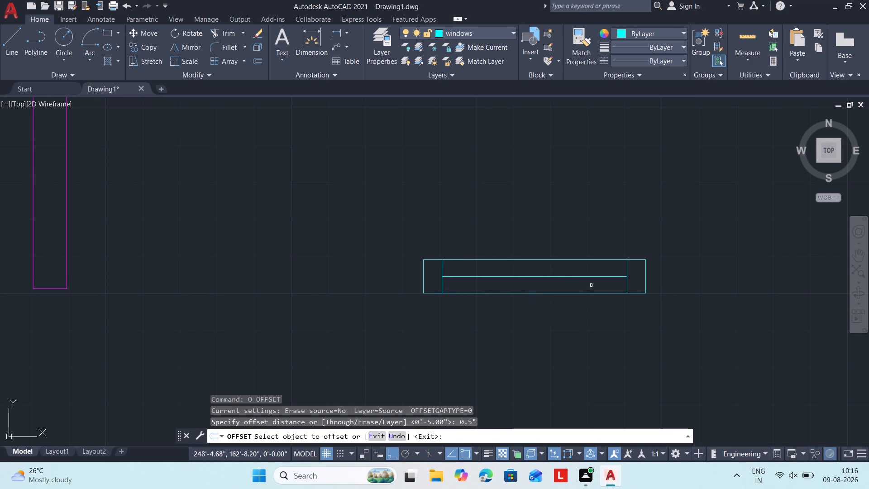
click(592, 275)
click(588, 264)
click(587, 278)
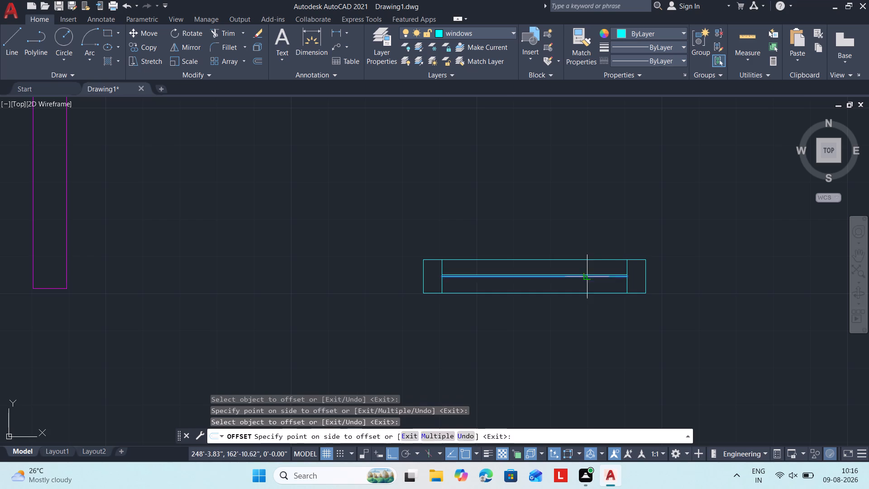
click(584, 293)
scroll(579, 282, up, 2)
key(Escape)
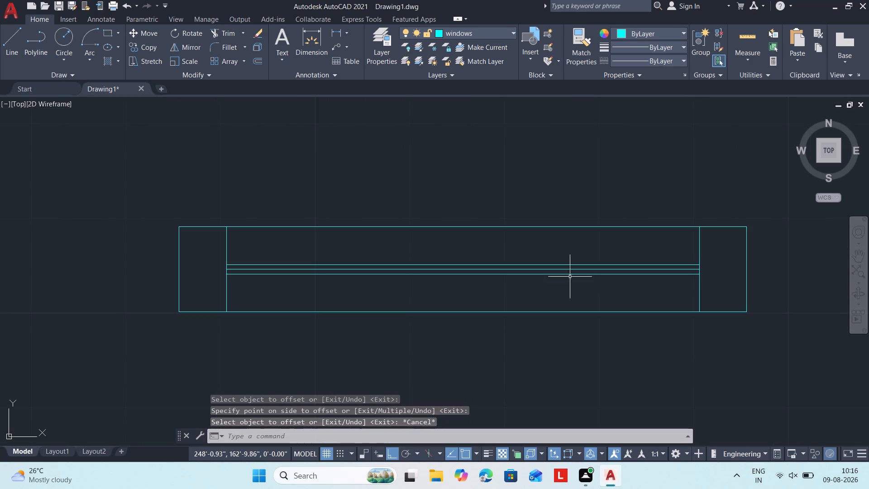
Erase the original centre line between the two offset lines of the window symbol.
click(570, 270)
key(e)
key(space)
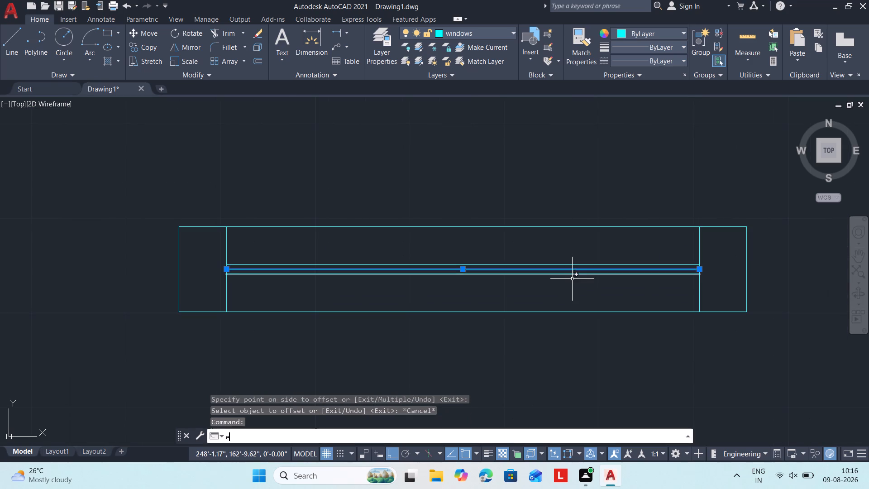
Trim both inner vertical lines of the window symbol where they cross the gap between the two middle lines.
key(t)
key(r)
key(space)
key(space)
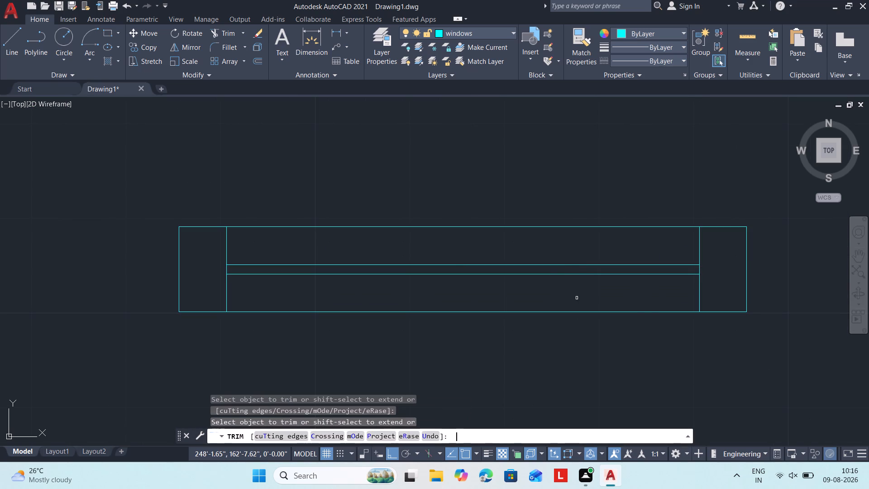
drag(708, 269, 703, 270)
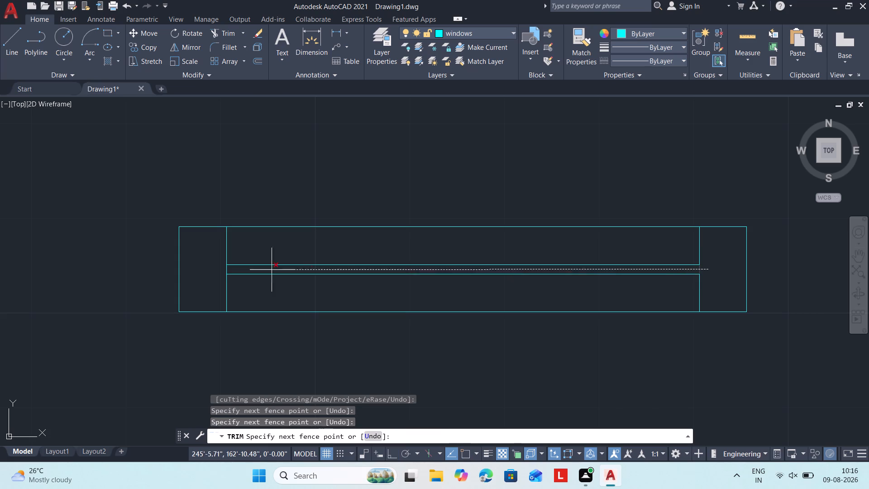
click(212, 270)
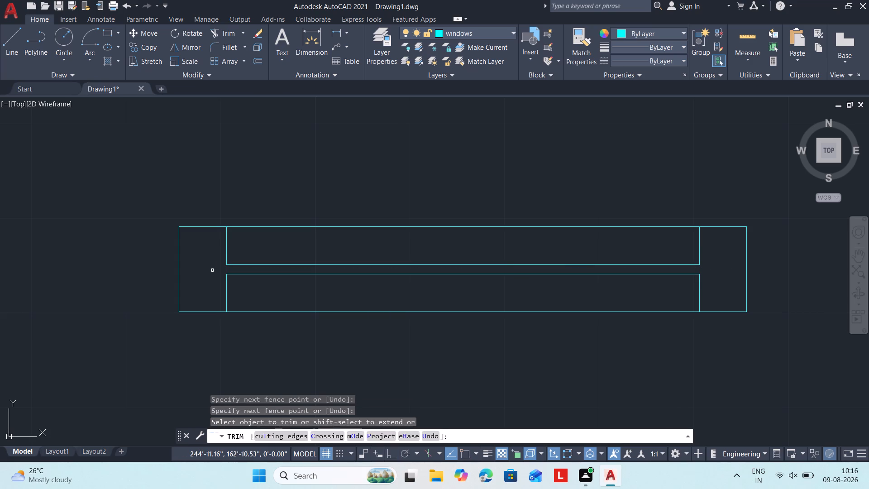
scroll(249, 317, down, 1)
key(Escape)
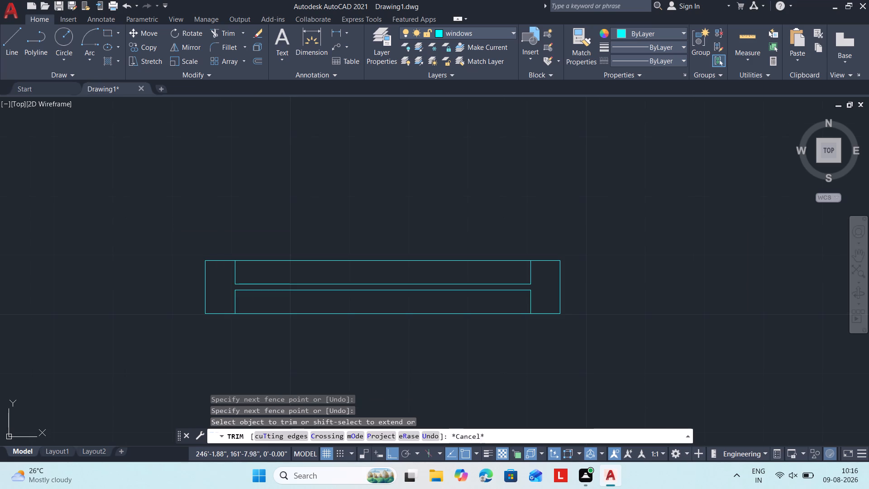
Copy the whole window symbol by its lower-right corner into the south wall opening of the plan's lower-right room, with ortho off.
drag(587, 369, 590, 340)
click(126, 222)
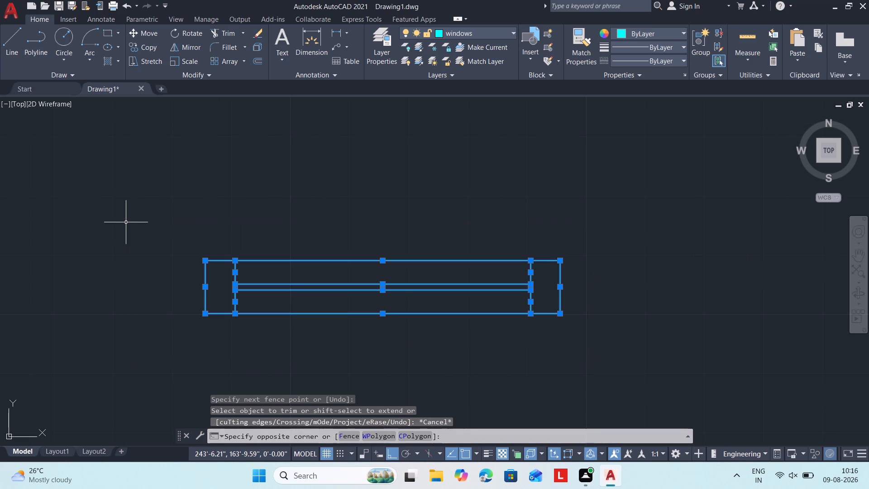
text(cp)
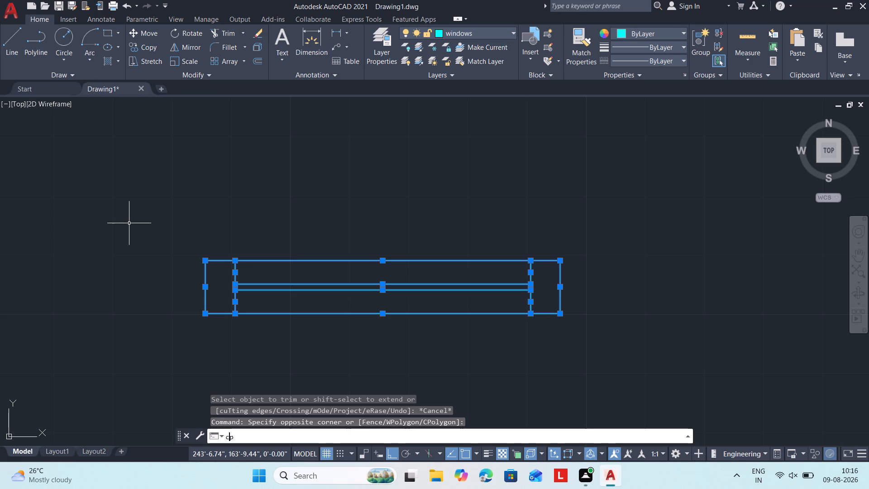
key(BackSpace)
text(o)
key(space)
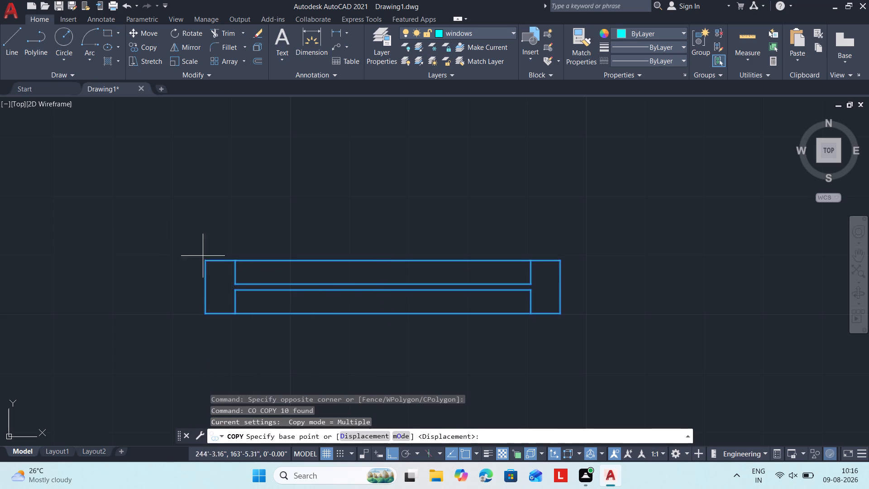
click(559, 313)
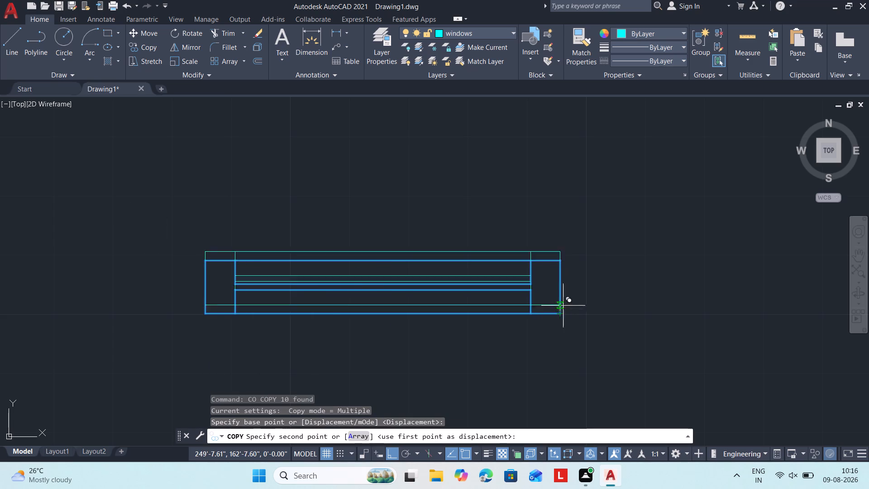
scroll(531, 309, down, 3)
middle_drag(364, 346, 541, 297)
key(F8)
scroll(307, 338, down, 2)
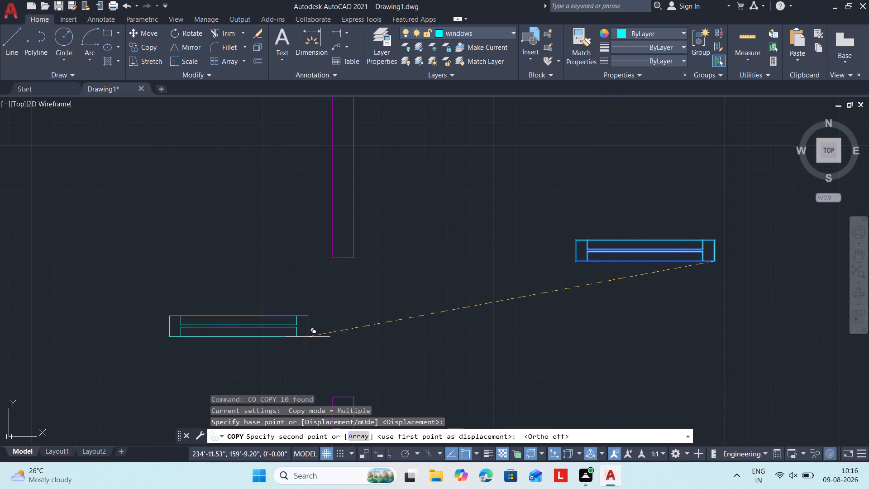
scroll(307, 338, down, 2)
middle_drag(269, 364, 640, 151)
middle_drag(592, 330, 592, 328)
scroll(587, 319, up, 1)
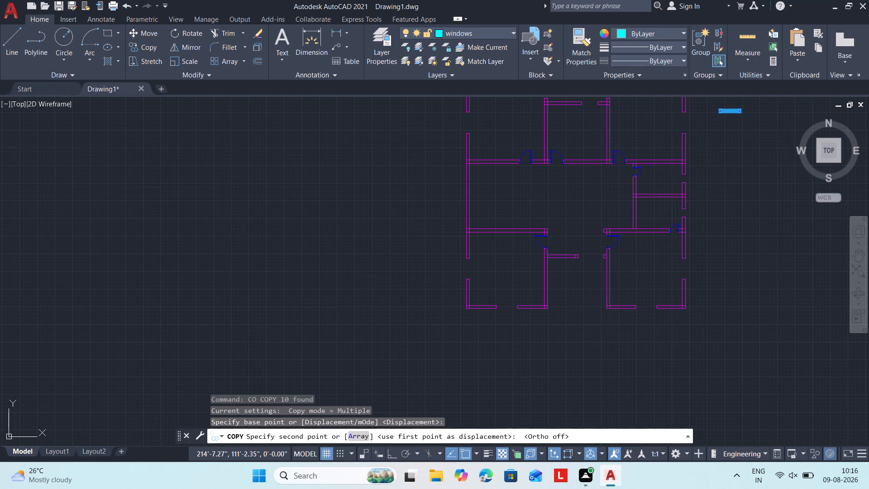
scroll(592, 328, up, 1)
middle_drag(592, 328, 567, 309)
scroll(563, 307, up, 1)
middle_drag(641, 273, 526, 306)
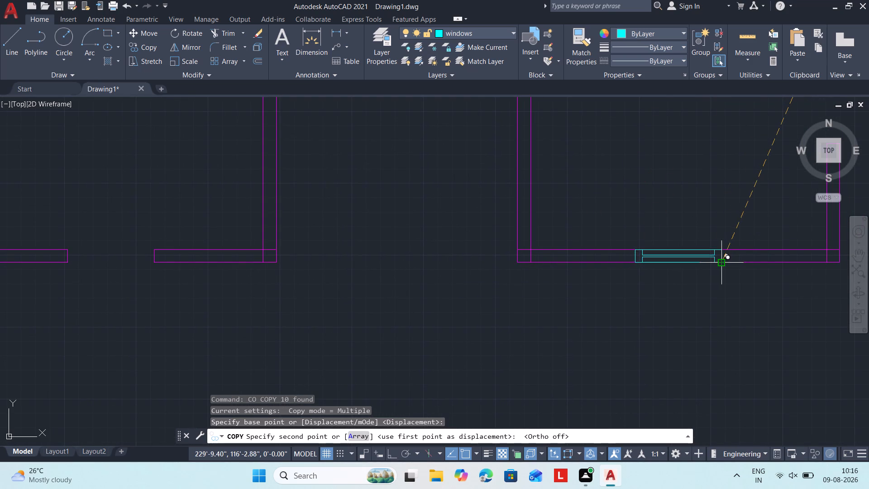
click(721, 264)
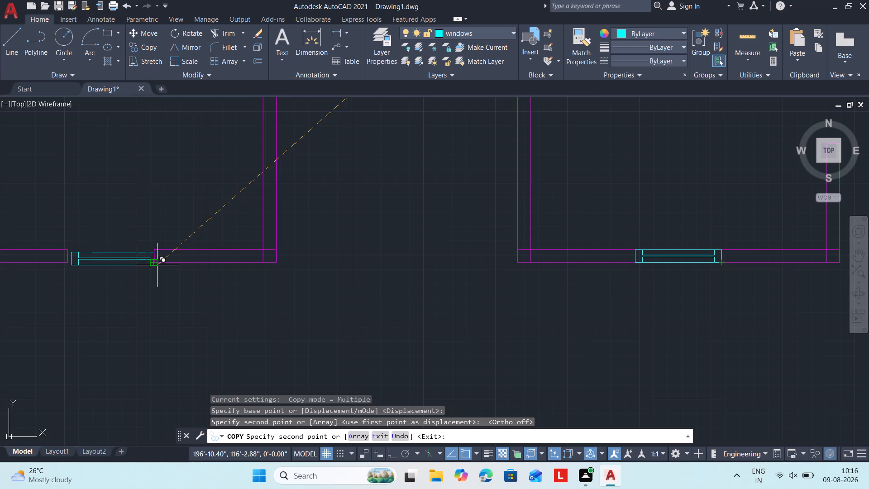
Place another copy of the window in the south wall opening of the lower-left room and end the copying.
middle_drag(157, 265, 473, 355)
scroll(473, 354, up, 2)
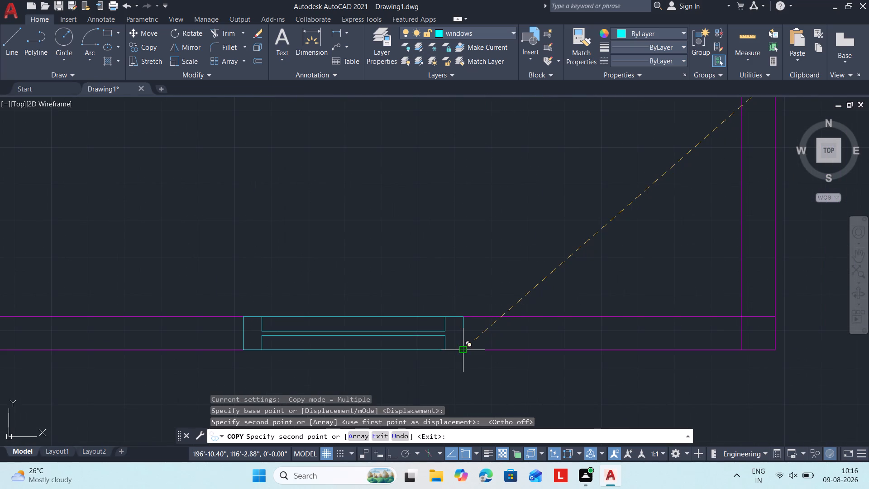
click(463, 351)
key(Escape)
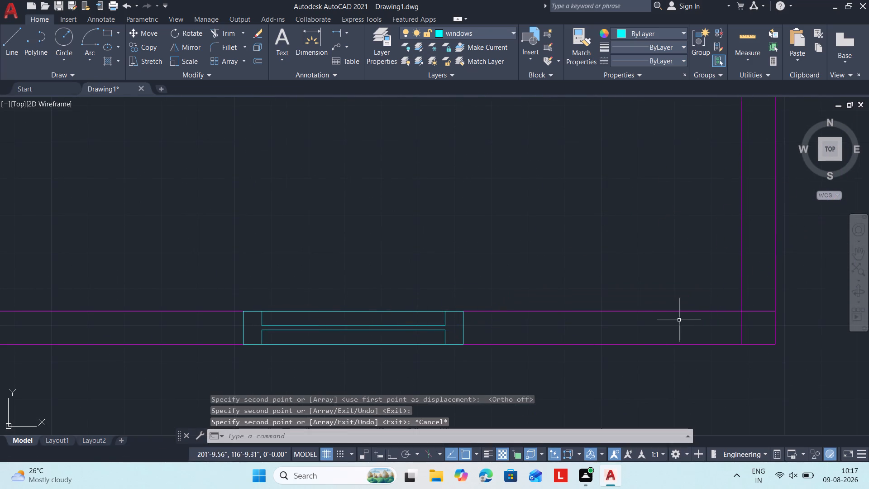
Rotate the original window symbol beside the plan to 270° with ortho on, so it stands vertically.
scroll(677, 320, down, 5)
middle_drag(690, 284, 367, 325)
middle_drag(578, 211, 553, 292)
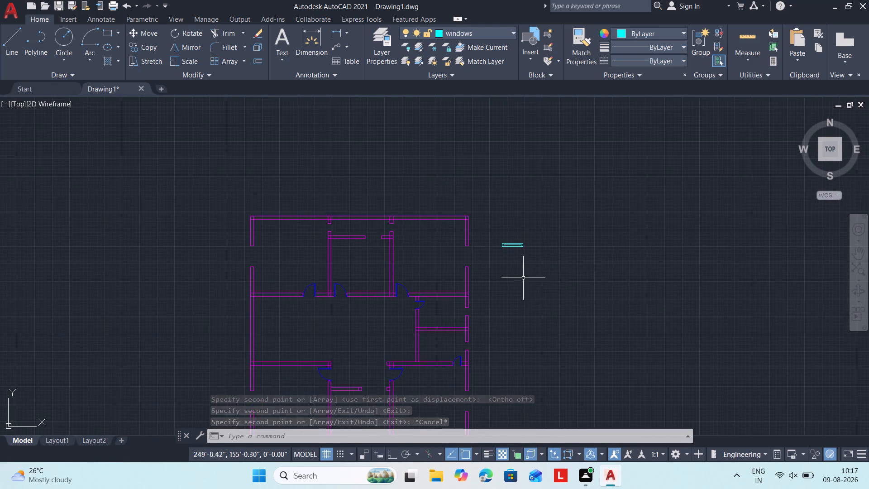
scroll(523, 278, up, 3)
middle_drag(511, 196, 502, 319)
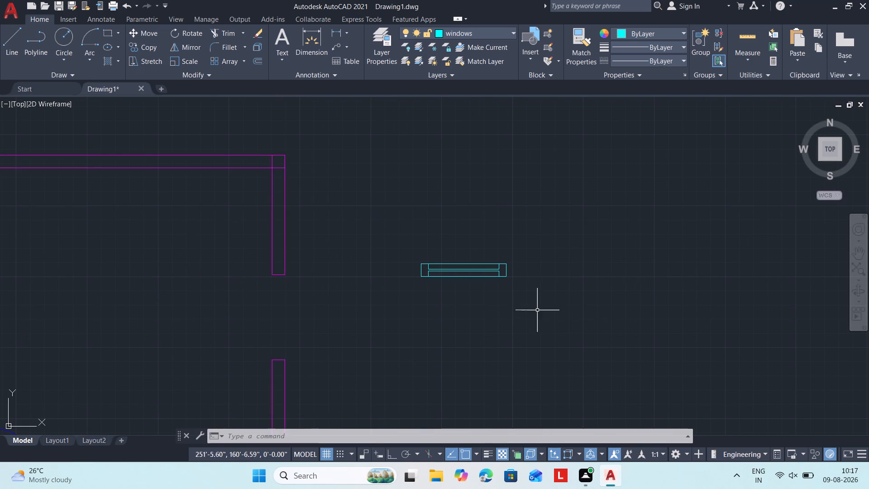
drag(549, 310, 543, 294)
click(392, 222)
text(ro)
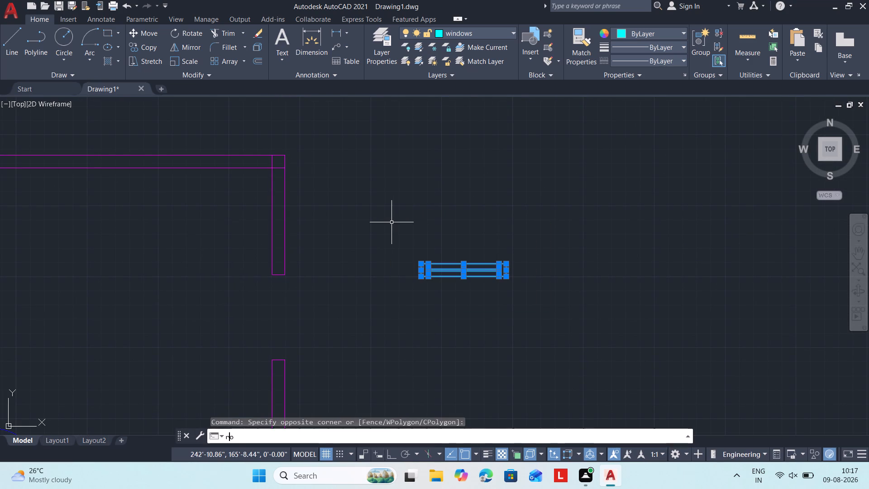
key(space)
drag(605, 216, 604, 223)
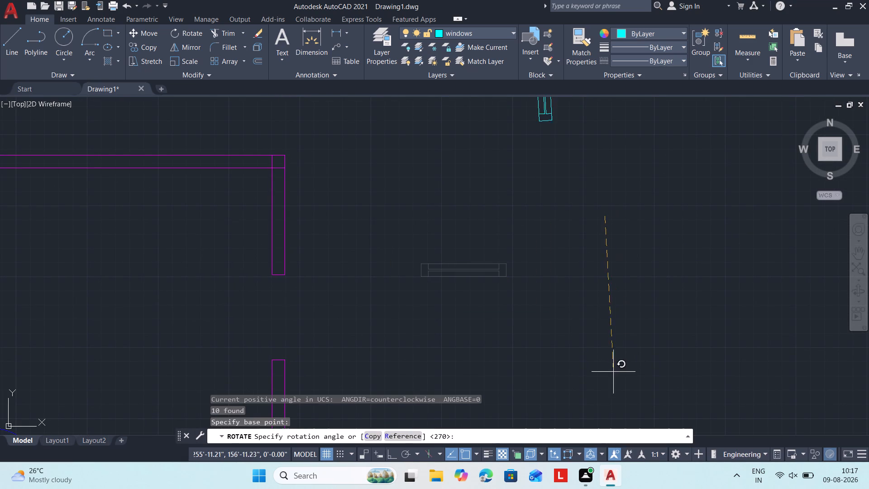
scroll(602, 392, down, 1)
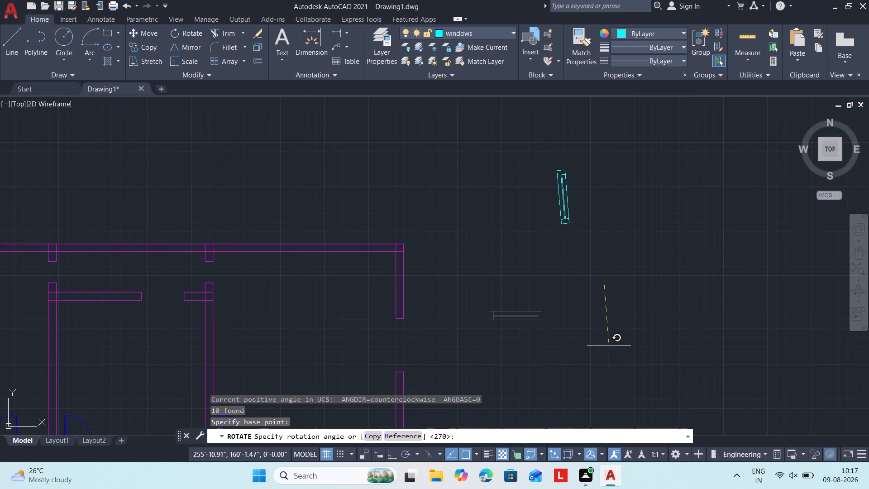
key(F8)
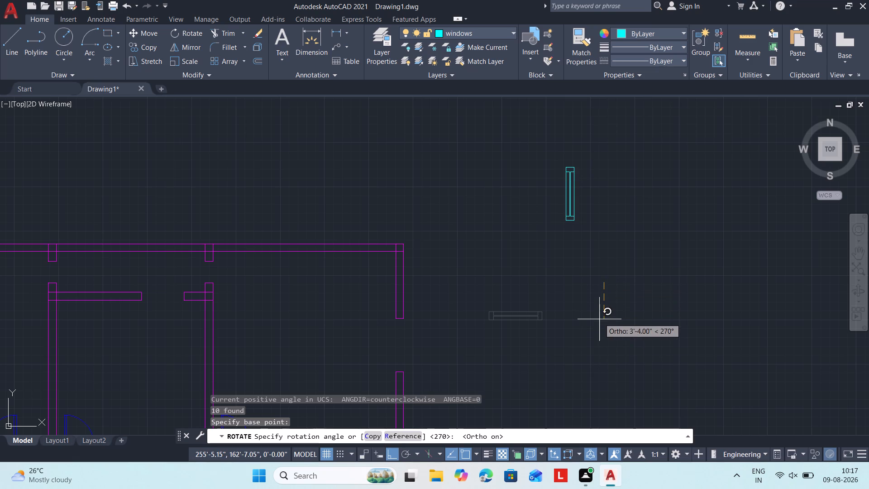
click(599, 319)
Copy the vertical window by its lower-right corner into the east wall opening of the upper-right room, with ortho off.
drag(612, 308, 595, 236)
click(524, 135)
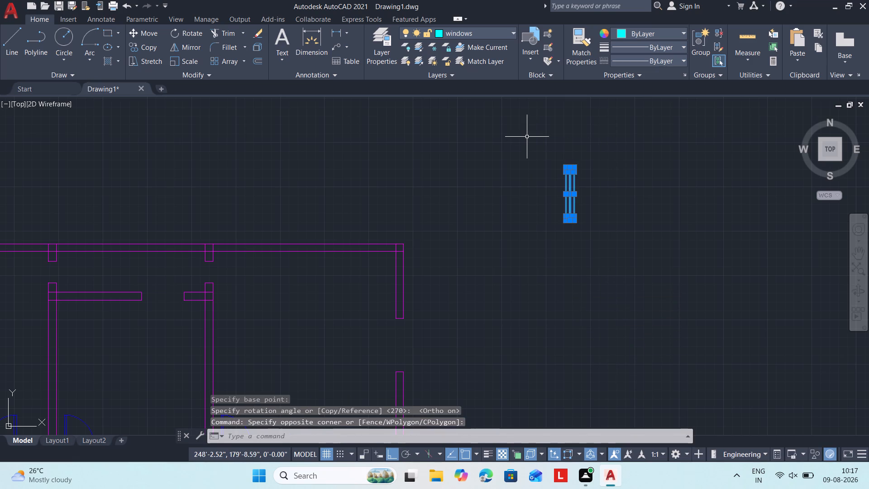
text(co)
key(space)
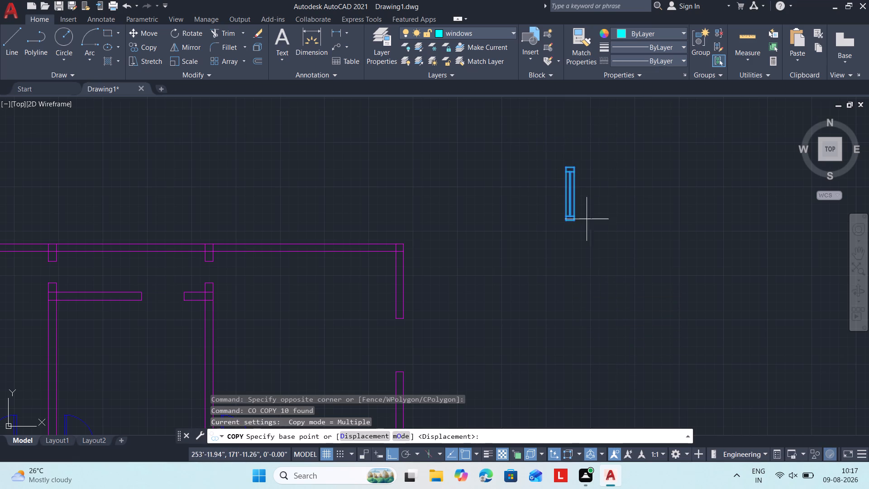
scroll(577, 218, up, 2)
click(566, 223)
scroll(459, 292, down, 2)
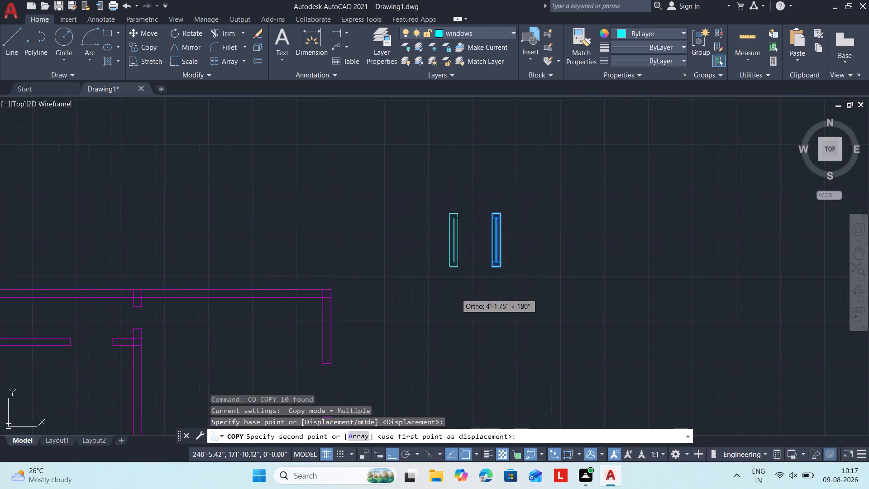
scroll(456, 293, down, 2)
middle_drag(361, 308, 463, 288)
key(F8)
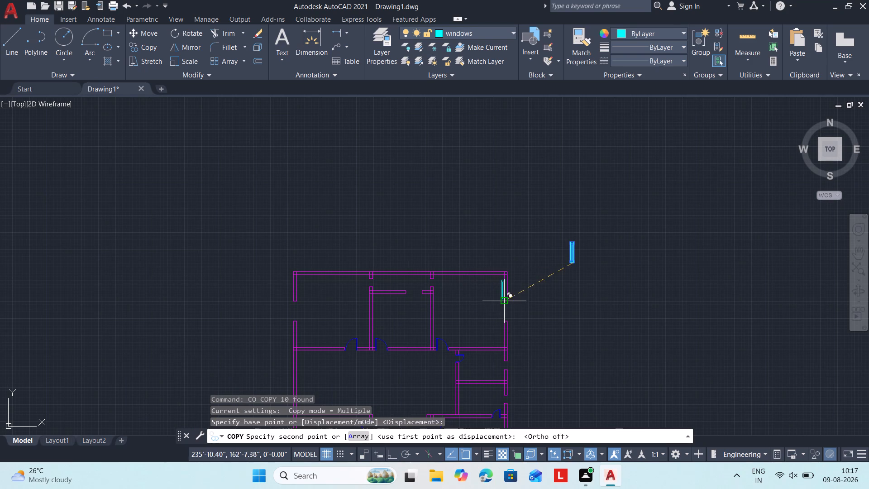
scroll(508, 313, up, 3)
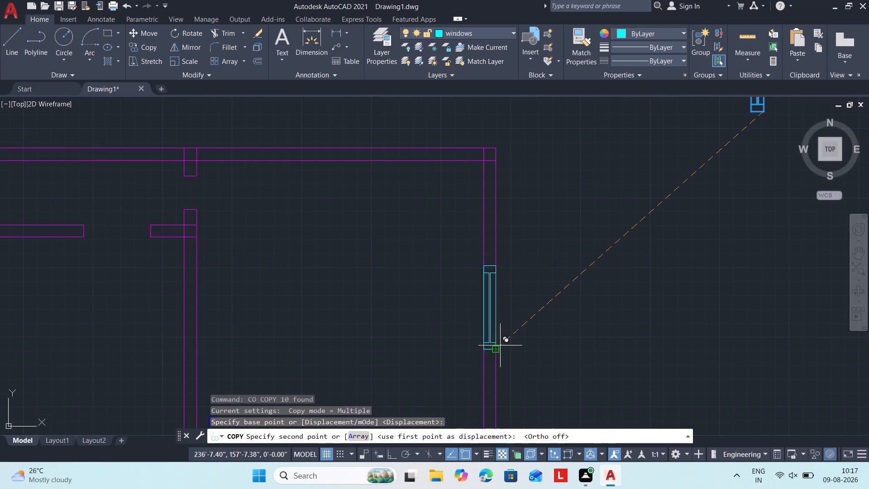
click(498, 347)
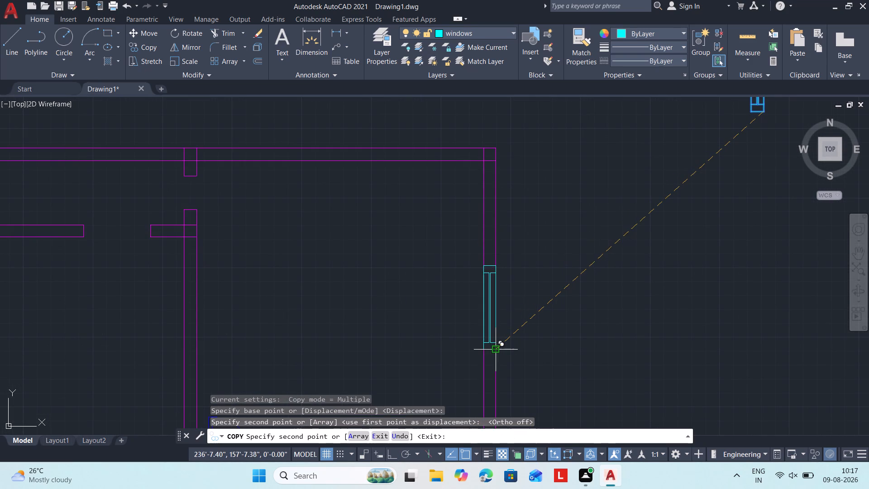
Place another copy of the vertical window in the west wall opening of the upper-left room.
middle_drag(252, 320, 655, 284)
middle_drag(10, 340, 336, 352)
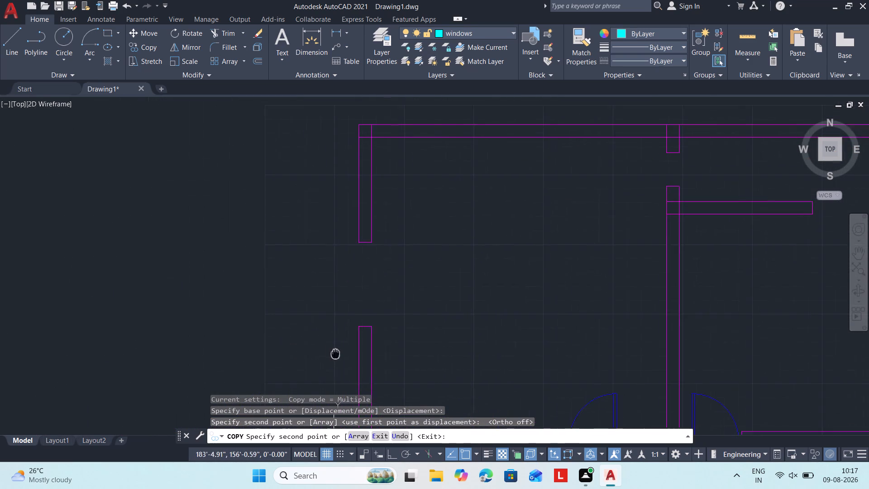
middle_drag(336, 352, 339, 349)
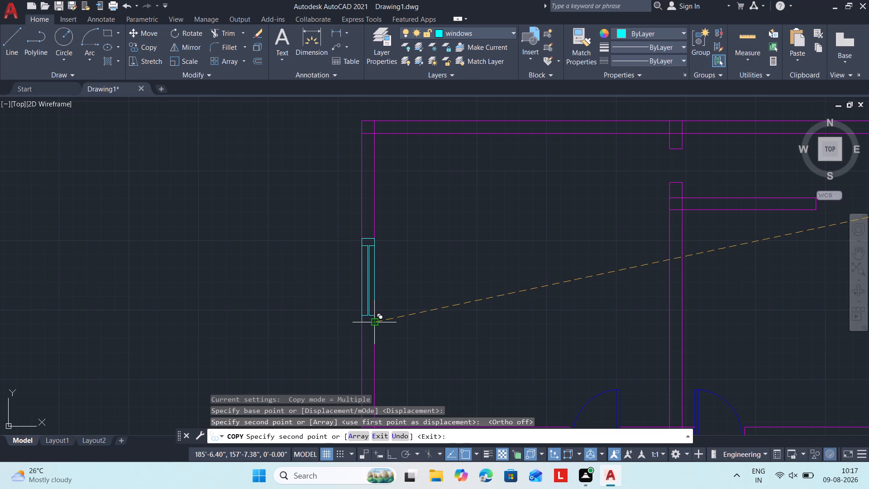
click(373, 321)
Place another copy of the vertical window in the east wall opening of the lower-right room.
middle_drag(544, 311, 313, 14)
scroll(541, 299, down, 1)
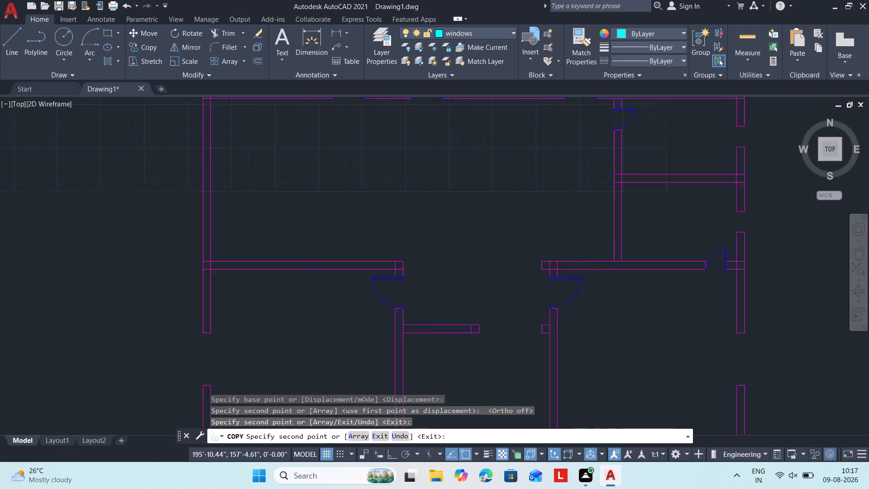
middle_drag(313, 14, 292, 0)
middle_drag(540, 446, 484, 335)
middle_drag(523, 339, 495, 298)
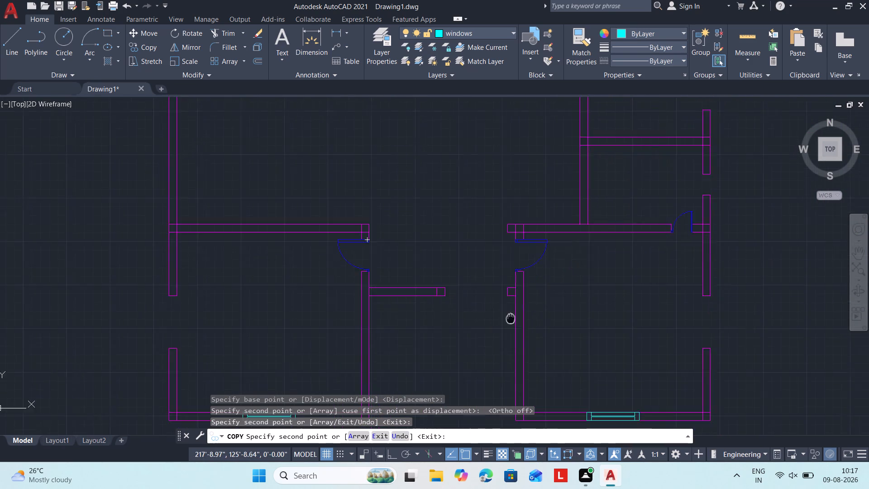
middle_drag(495, 298, 434, 228)
middle_drag(660, 245, 660, 311)
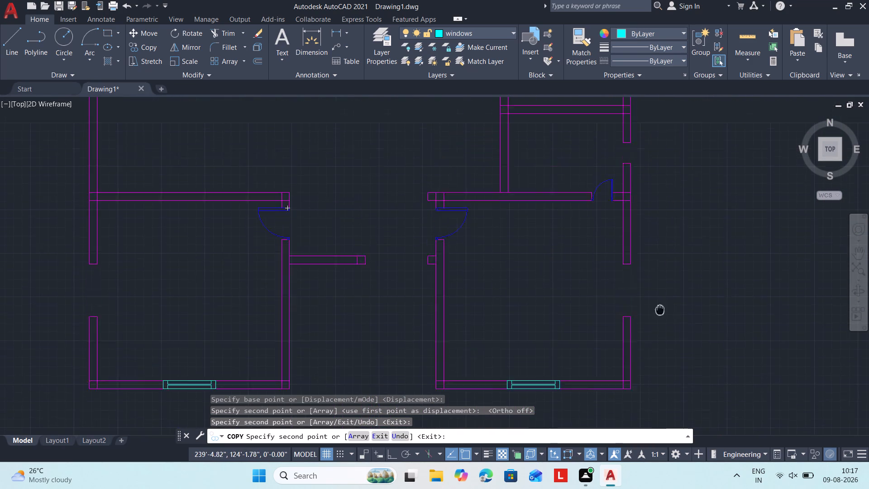
middle_drag(660, 311, 661, 330)
scroll(628, 329, up, 2)
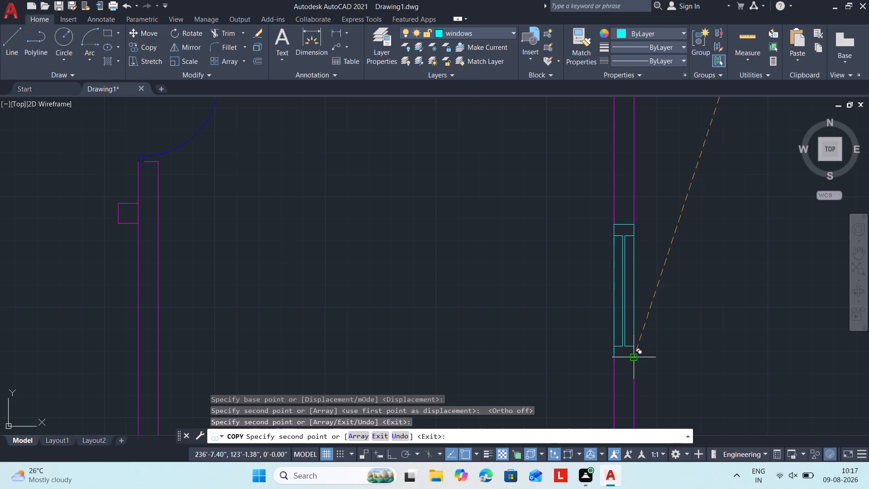
click(632, 357)
Place another copy of the vertical window in the west wall opening of the lower-left room and end the copying.
middle_drag(358, 338, 815, 287)
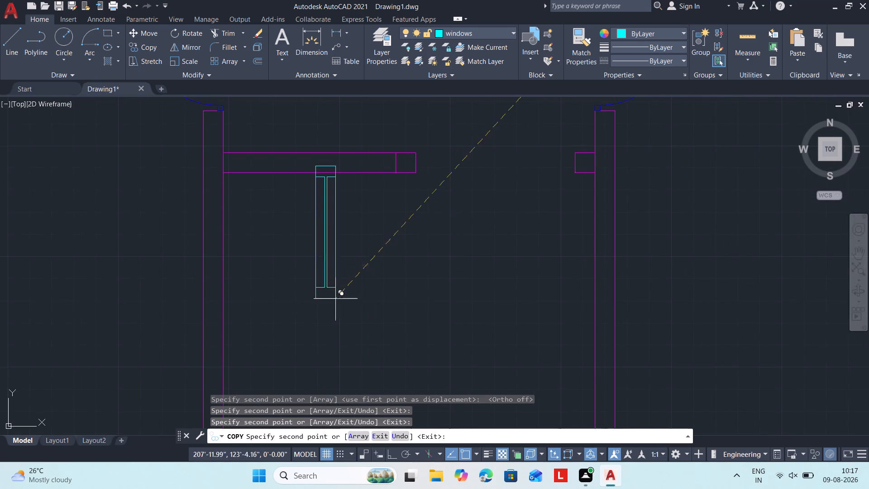
middle_drag(311, 323, 768, 259)
middle_drag(192, 278, 257, 291)
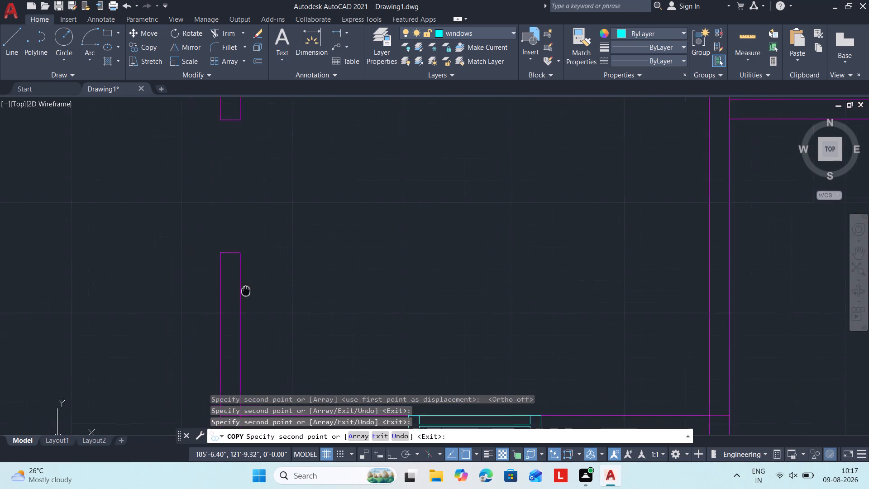
middle_drag(257, 291, 360, 330)
click(360, 293)
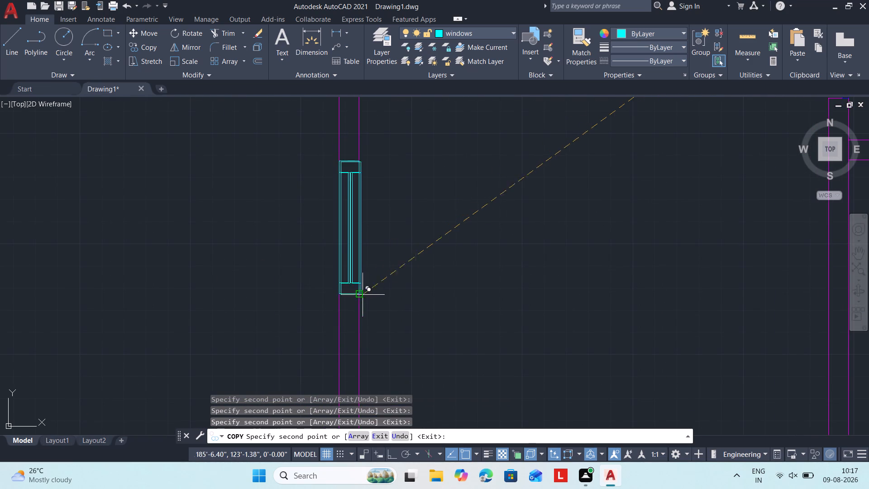
scroll(511, 297, down, 4)
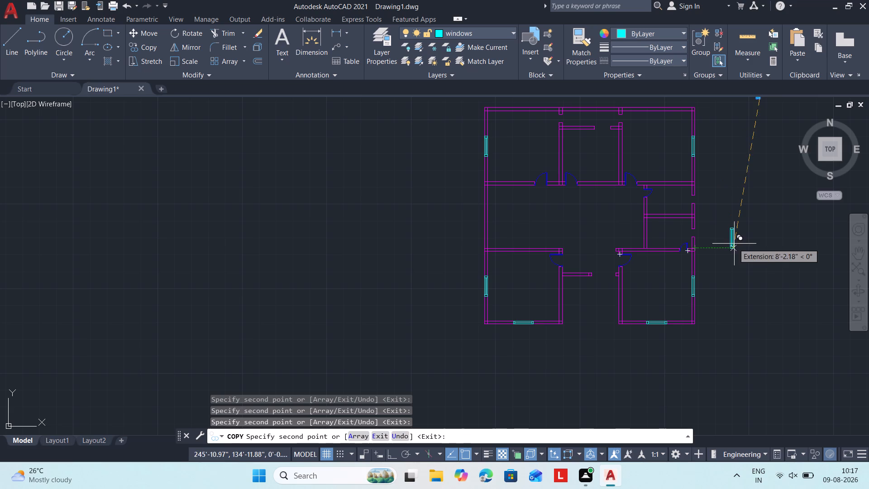
key(Escape)
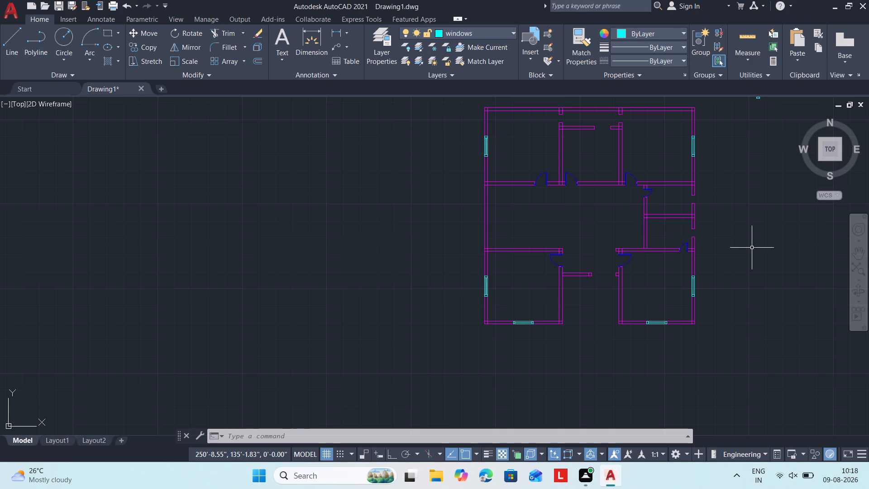
Erase the original vertical window symbol standing beside the floor plan.
middle_drag(687, 264, 519, 388)
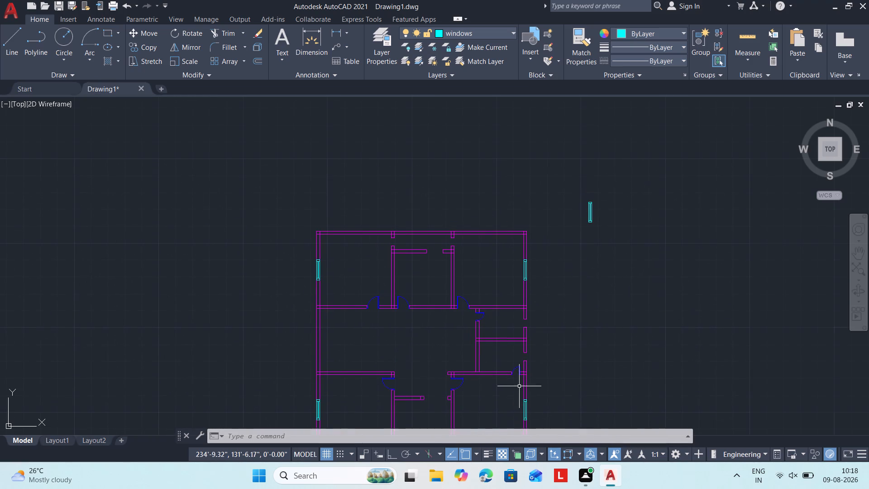
drag(607, 250, 597, 232)
click(567, 176)
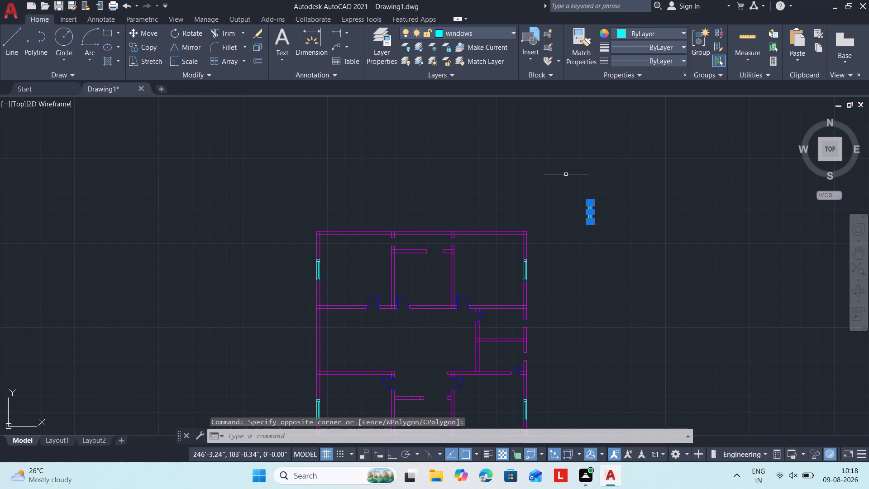
text(e)
key(space)
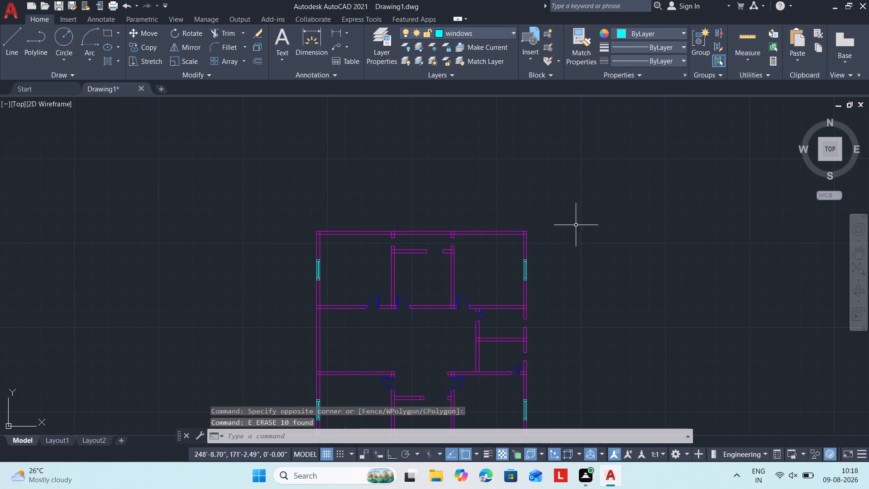
Create a new layer named ventilator.
middle_drag(584, 221, 534, 150)
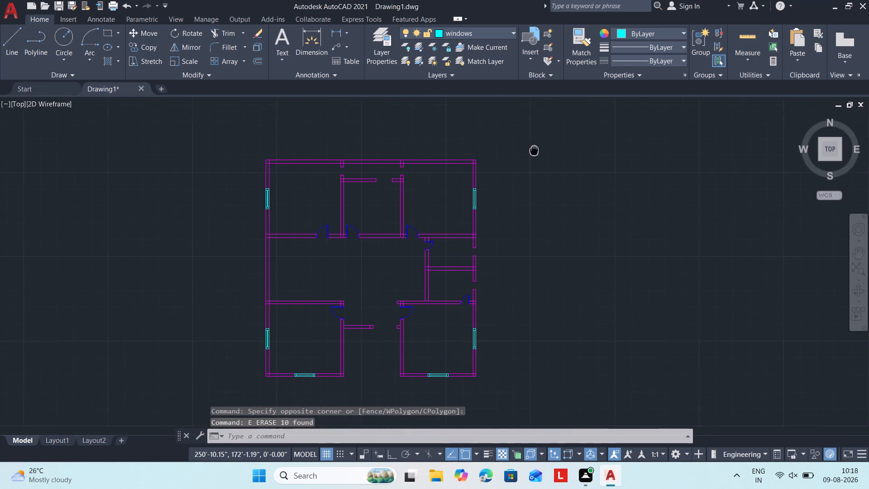
middle_drag(534, 150, 531, 154)
scroll(531, 153, up, 1)
scroll(520, 305, up, 2)
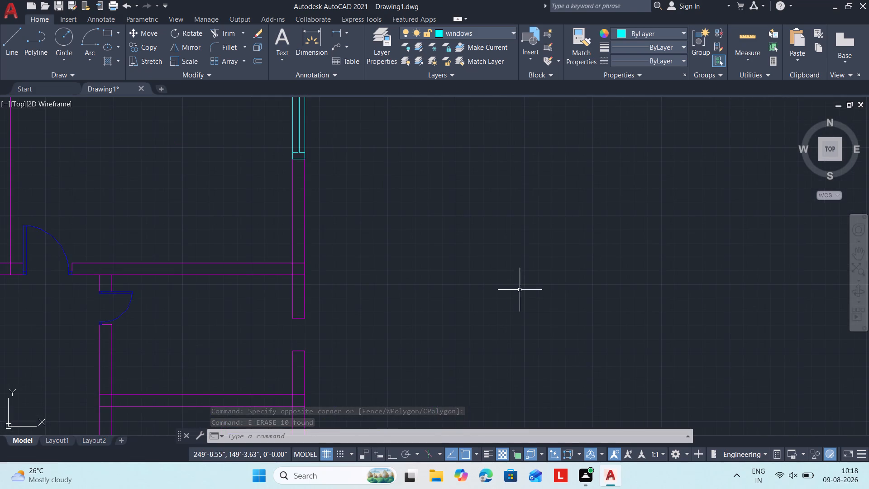
middle_drag(513, 280, 506, 374)
click(384, 48)
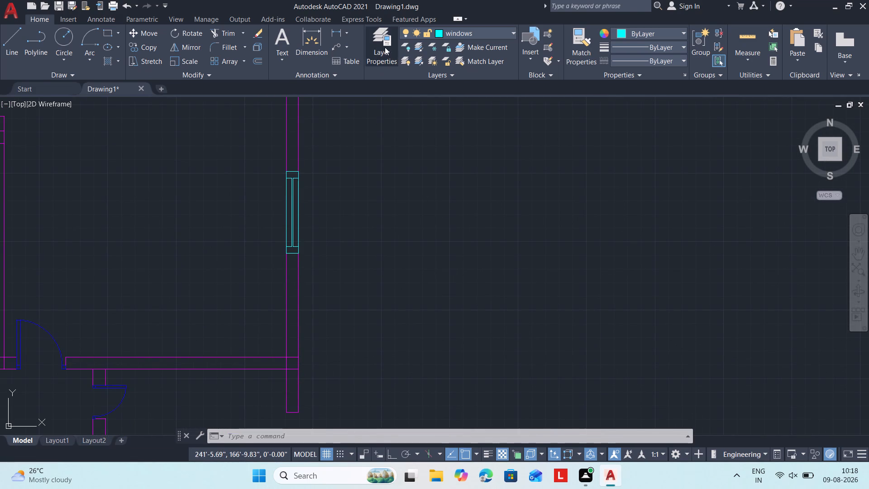
click(105, 48)
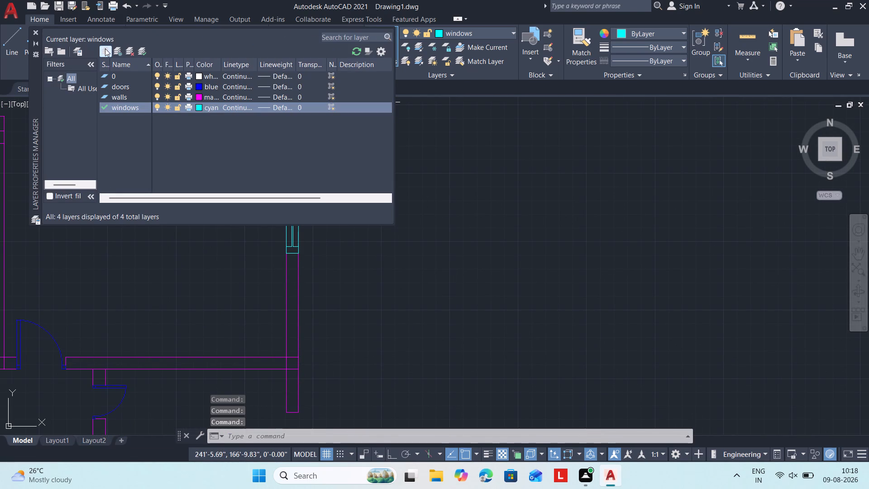
text(ventilatpr)
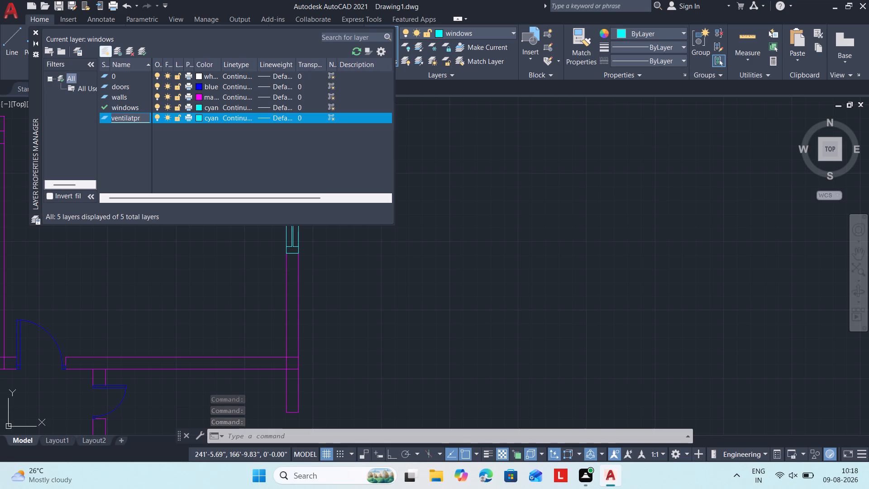
key(BackSpace)
key(BackSpace)
text(or)
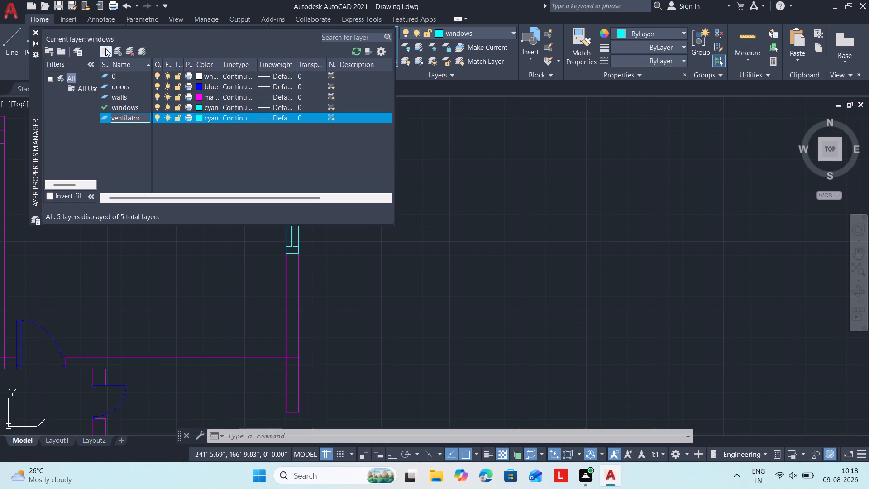
Set the ventilator layer's color to green, make it the current layer and close the layer manager.
click(197, 115)
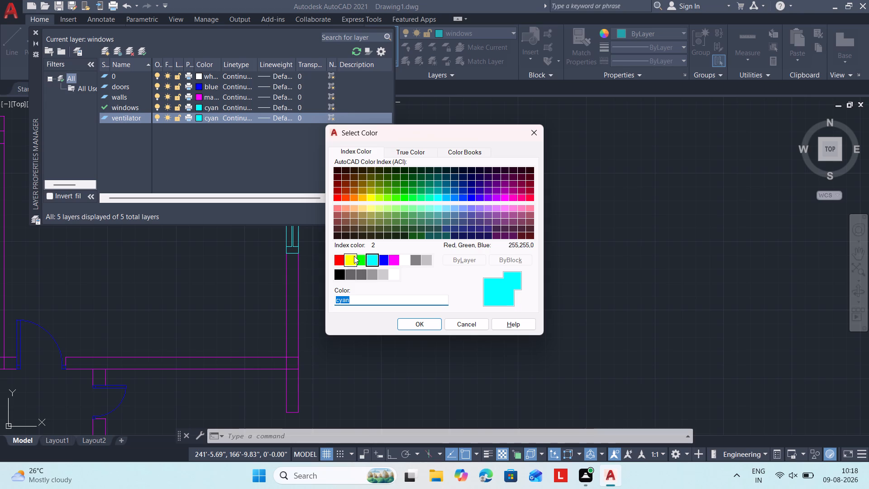
click(358, 259)
click(406, 323)
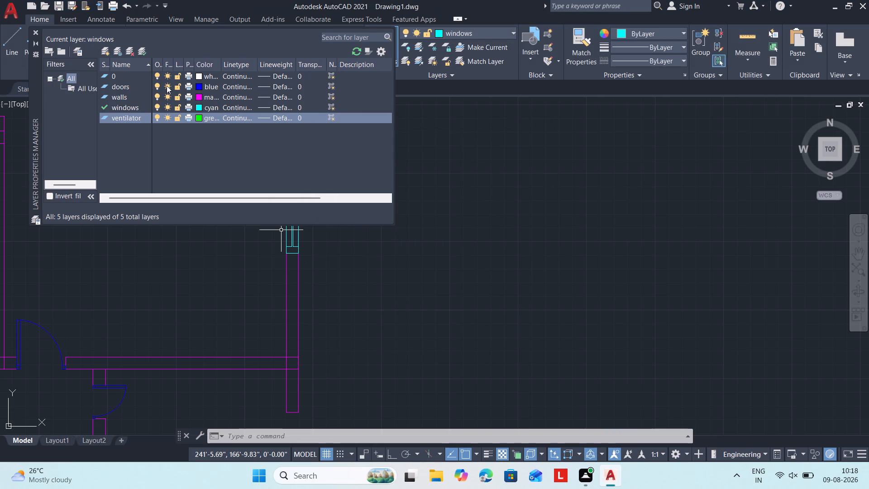
click(140, 49)
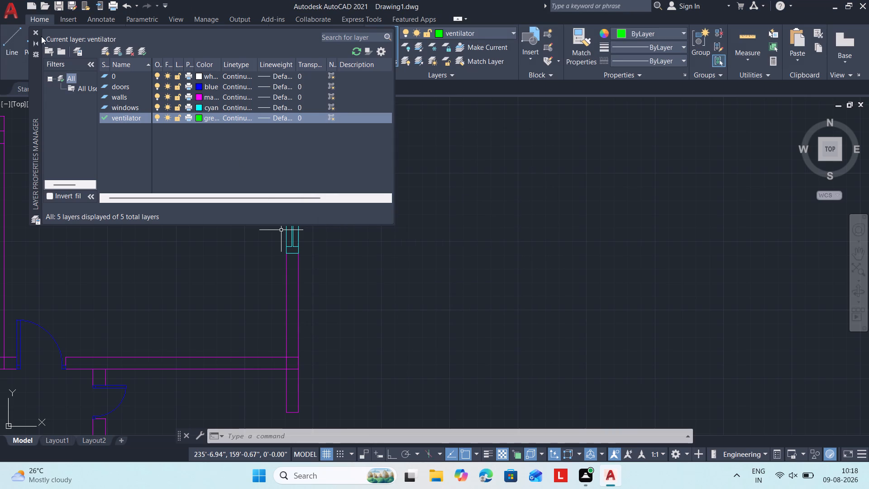
click(34, 32)
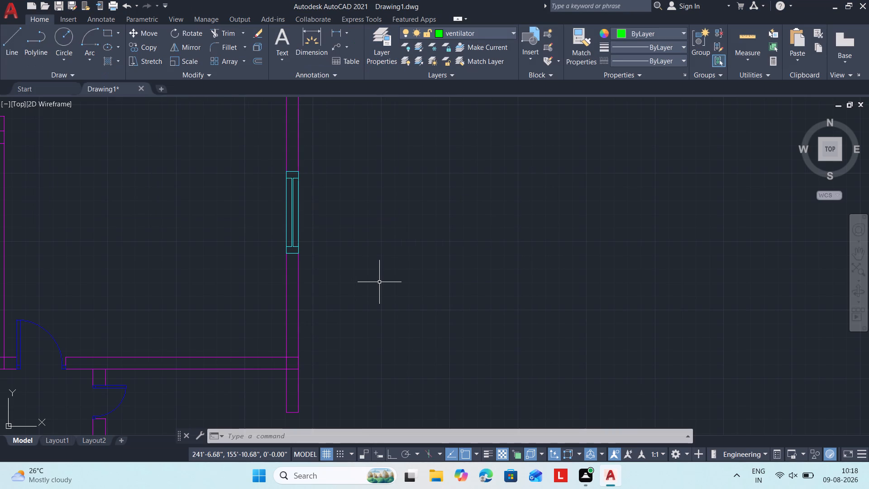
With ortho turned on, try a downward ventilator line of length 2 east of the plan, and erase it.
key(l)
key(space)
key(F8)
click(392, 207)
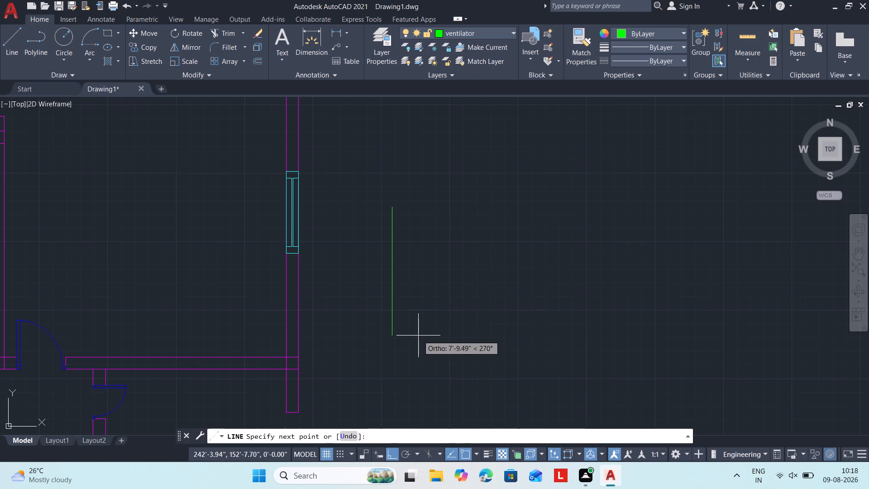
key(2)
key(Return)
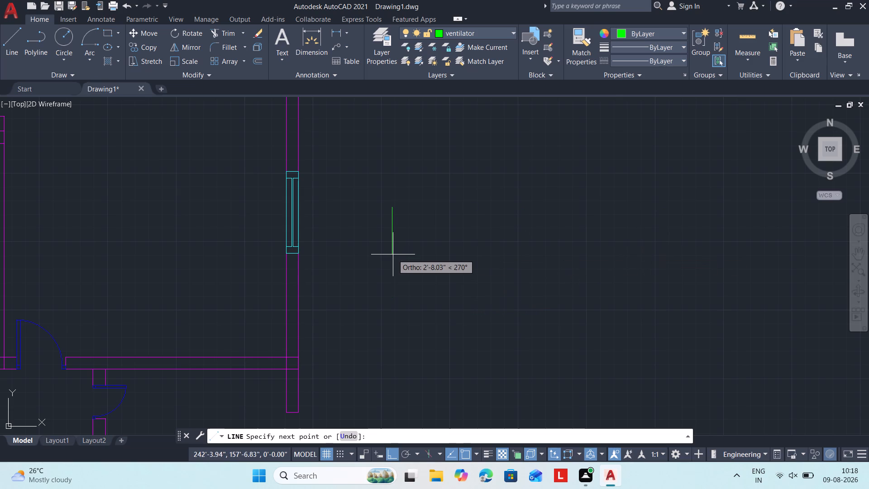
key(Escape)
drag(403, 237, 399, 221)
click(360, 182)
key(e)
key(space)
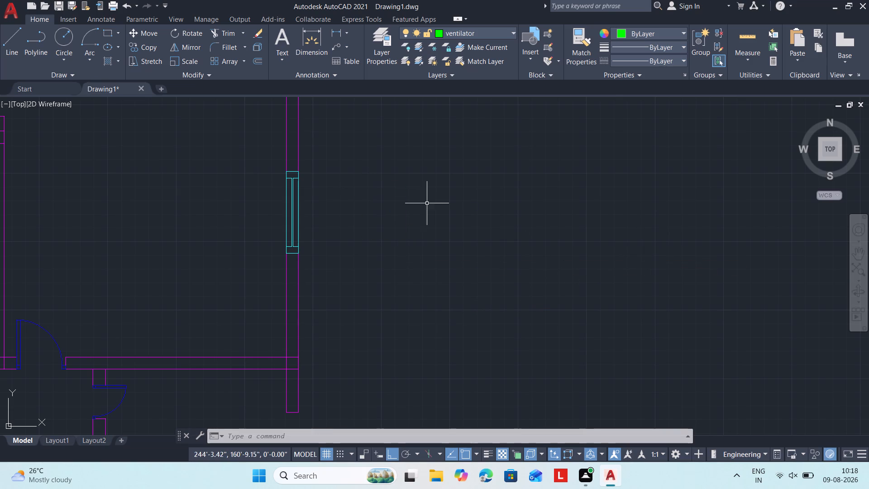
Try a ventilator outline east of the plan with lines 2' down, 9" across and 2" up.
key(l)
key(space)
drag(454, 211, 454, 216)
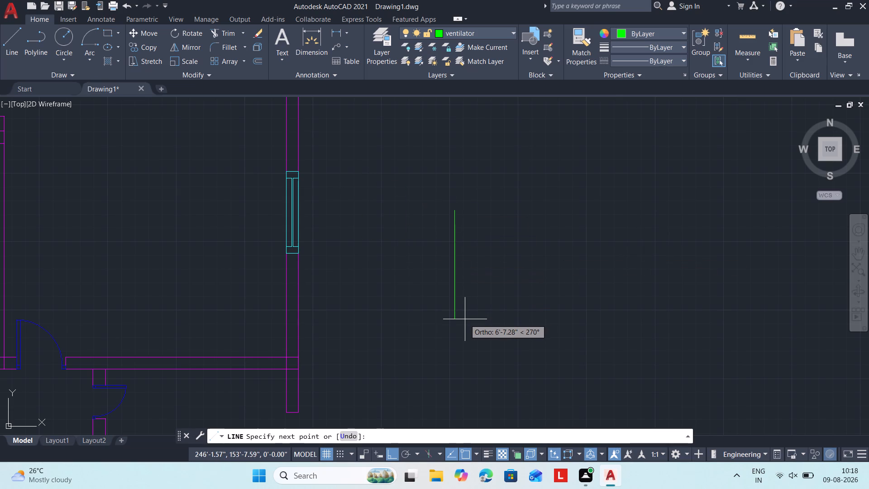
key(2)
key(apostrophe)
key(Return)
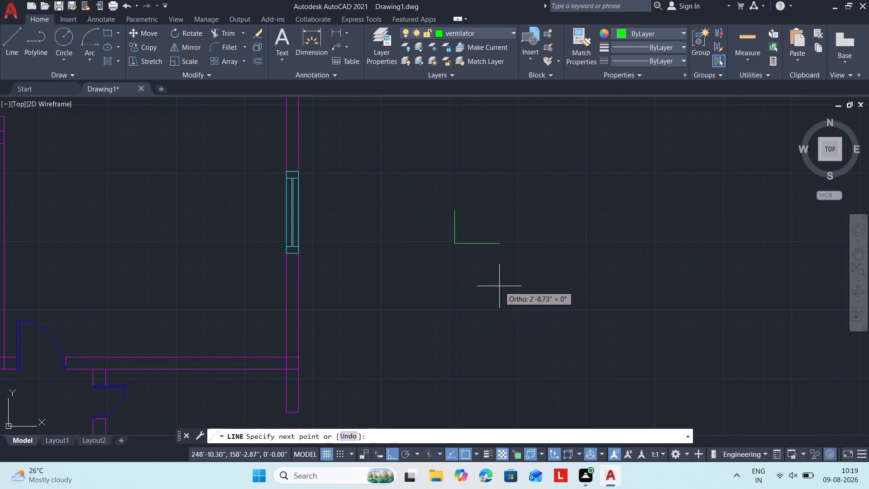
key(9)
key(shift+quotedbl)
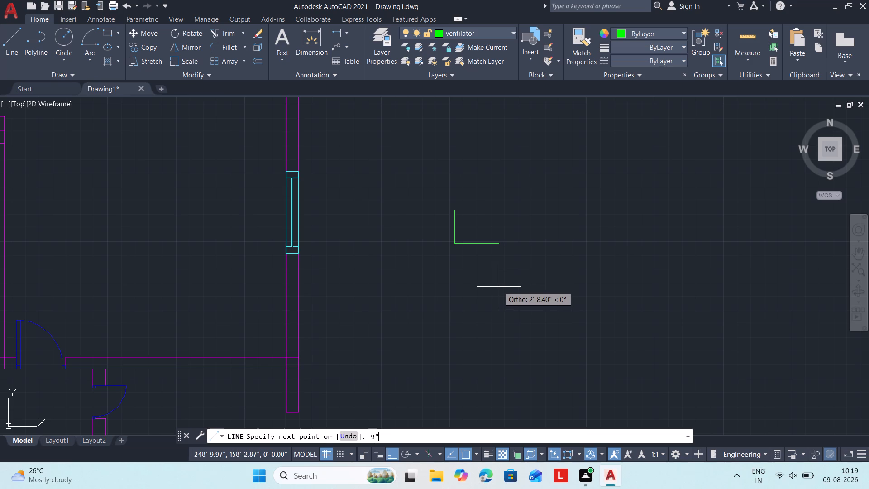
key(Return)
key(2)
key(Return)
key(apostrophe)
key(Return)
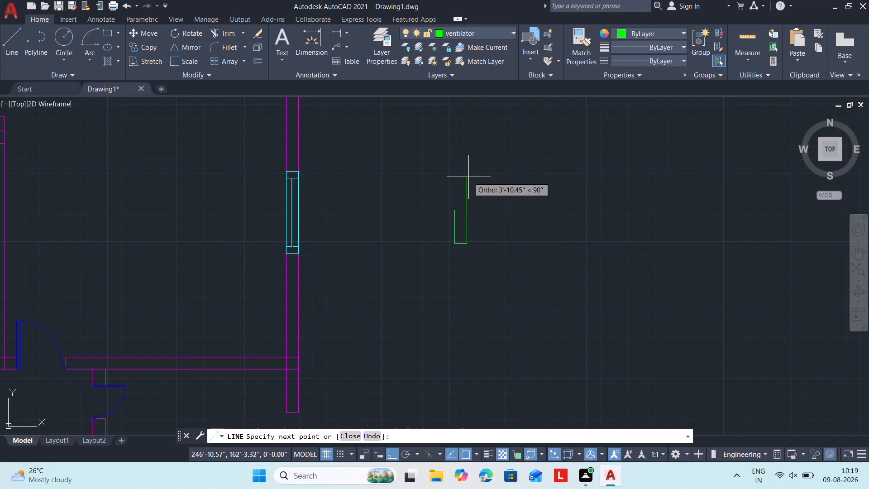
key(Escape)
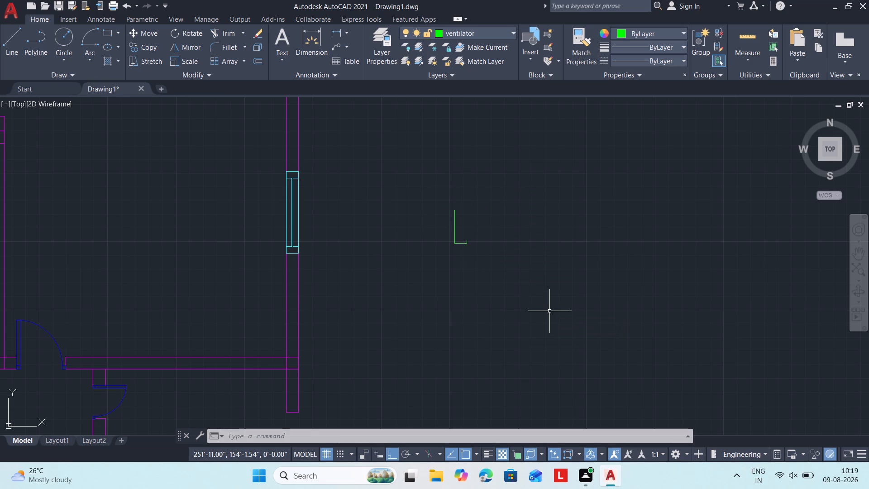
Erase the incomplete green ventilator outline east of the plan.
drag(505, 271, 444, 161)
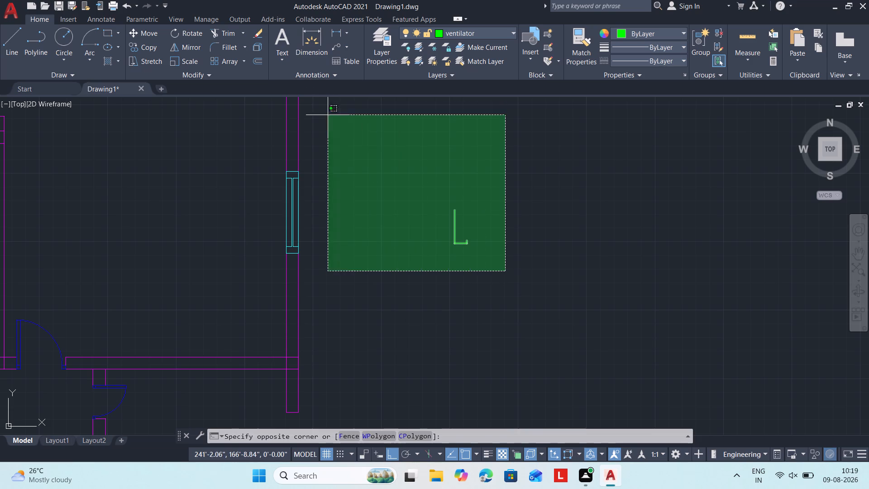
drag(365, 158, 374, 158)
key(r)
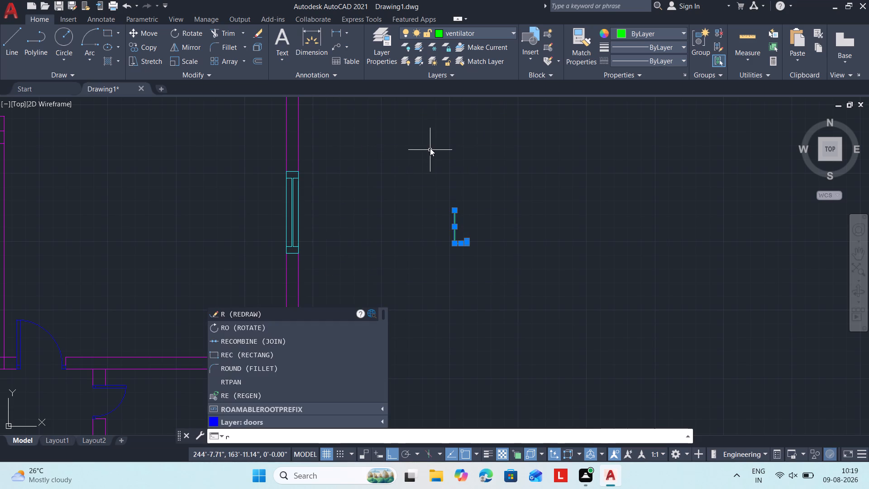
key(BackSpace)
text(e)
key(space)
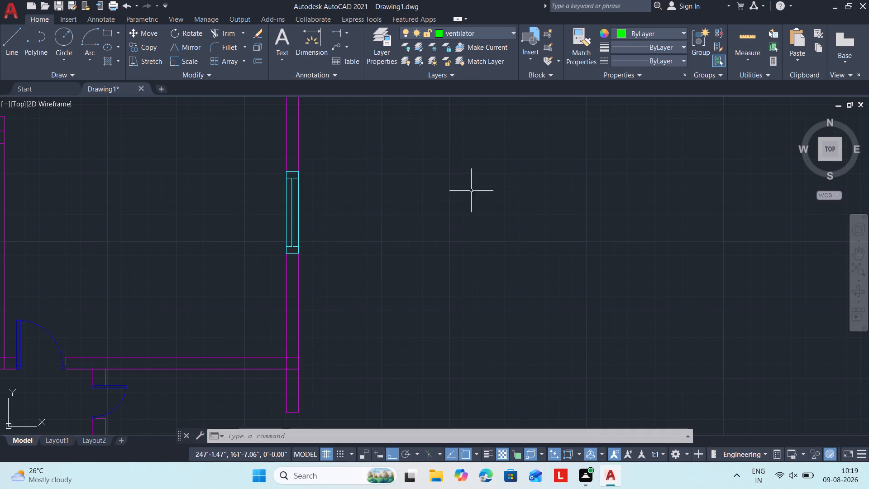
Draw a closed rectangular ventilator outline of lines, 2' high by 9" wide, east of the plan.
text(l)
key(space)
drag(473, 197, 473, 202)
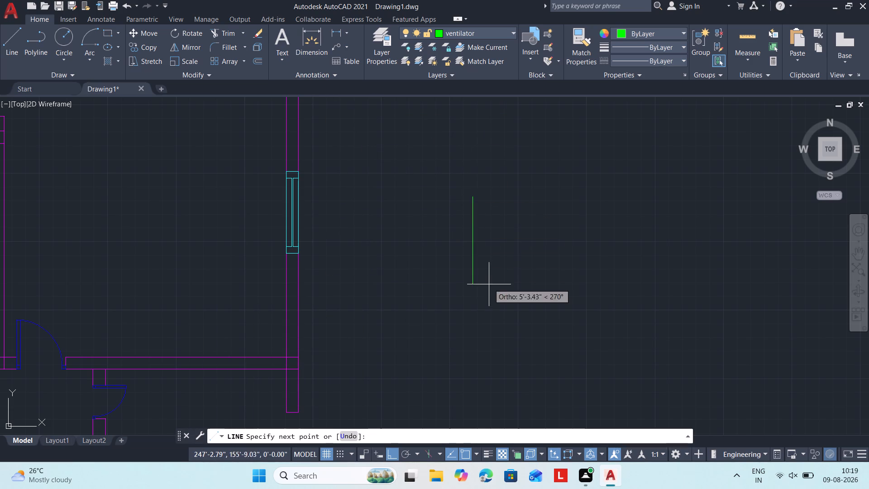
key(2)
key(apostrophe)
key(Return)
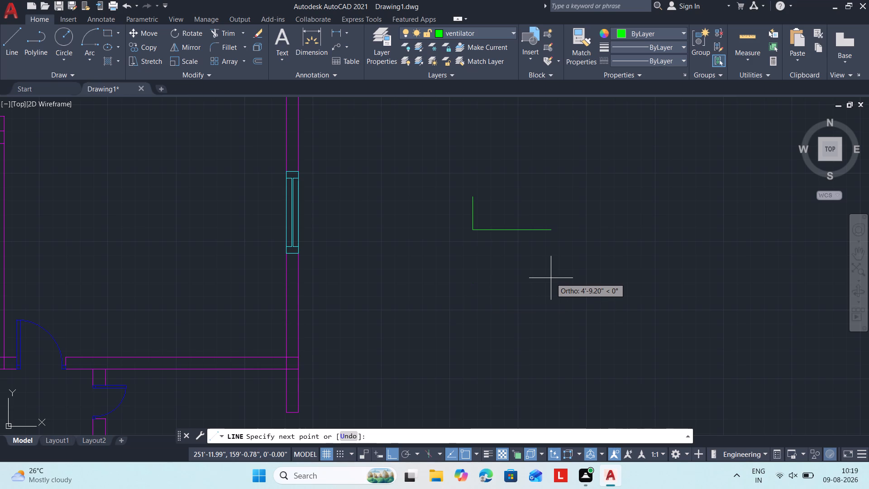
key(9)
key(shift+quotedbl)
key(Return)
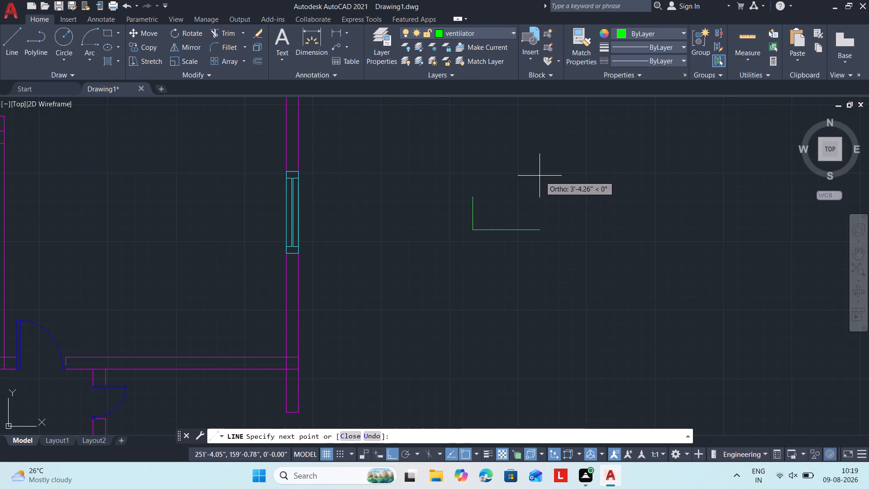
key(9)
key(BackSpace)
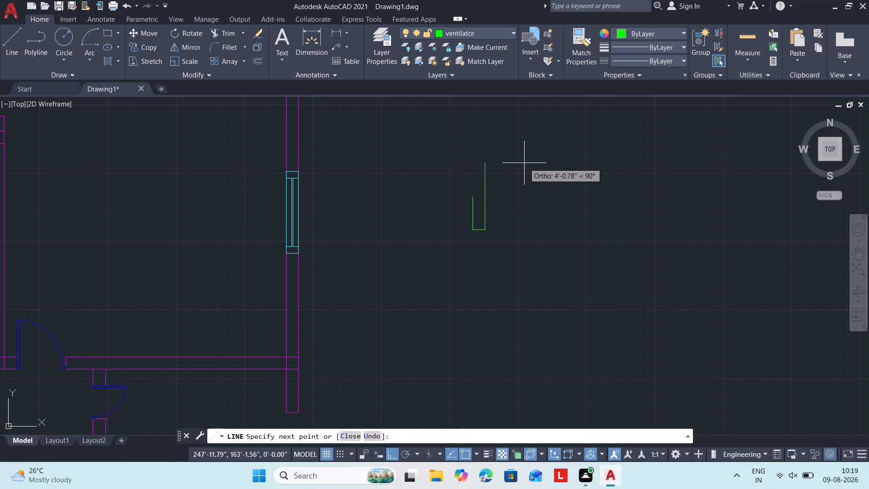
text(2')
key(Return)
key(9)
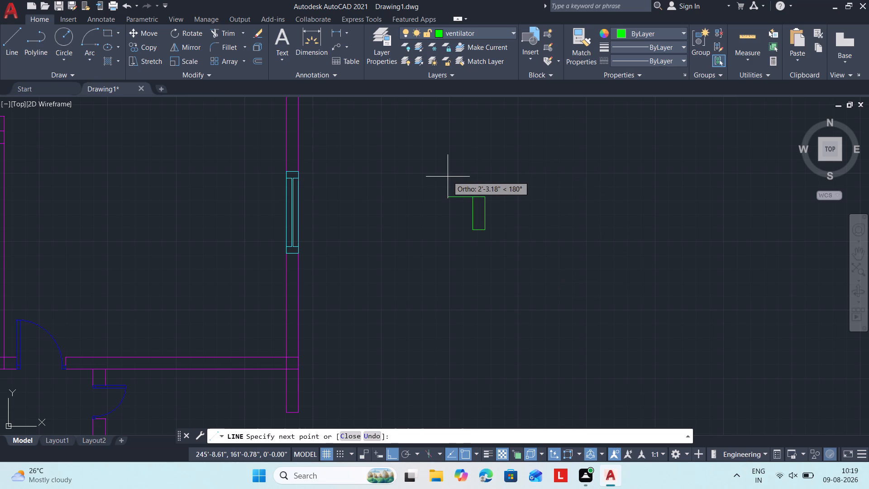
key(shift+quotedbl)
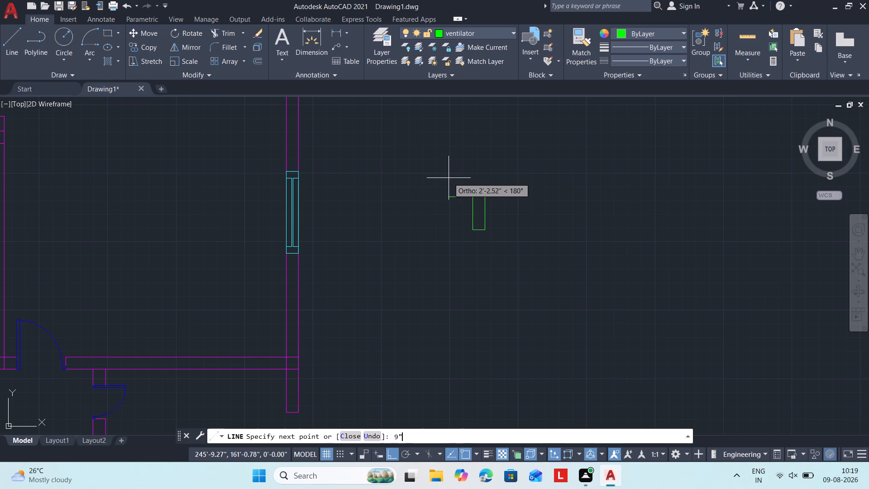
key(Return)
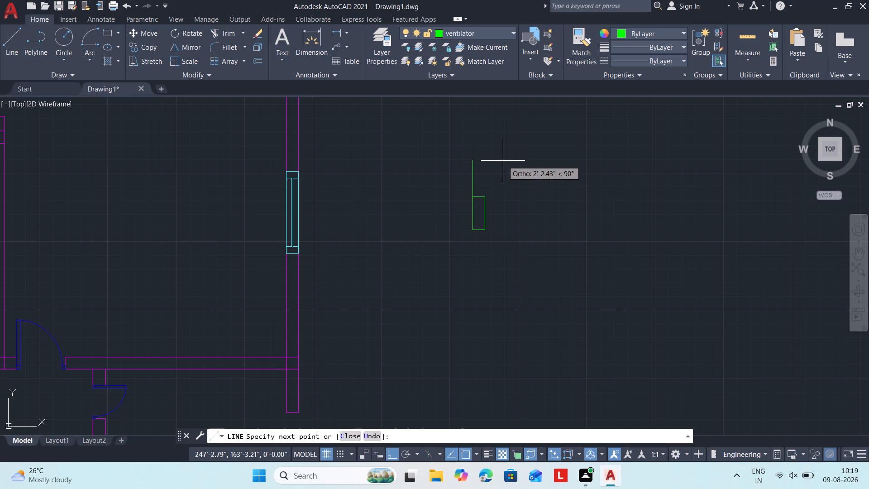
key(space)
Offset the ventilator outline's top and bottom edges 5" inward.
scroll(476, 204, up, 2)
middle_drag(477, 187, 472, 230)
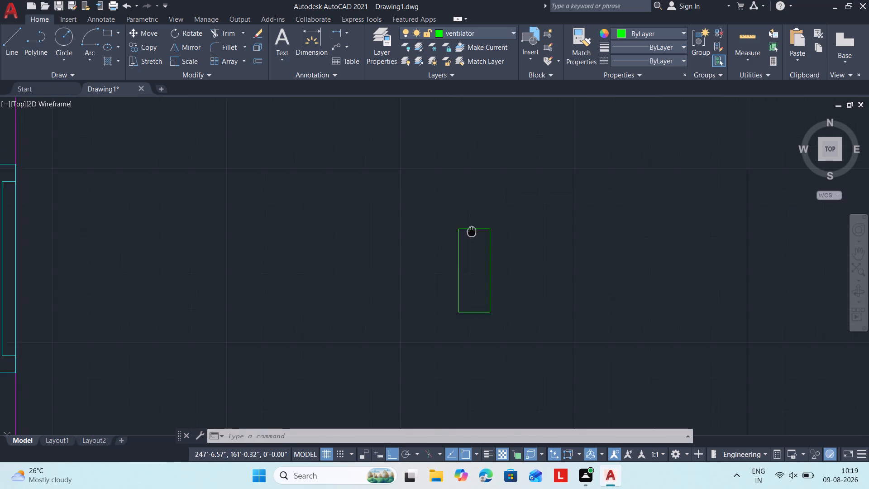
middle_drag(472, 230, 472, 230)
scroll(472, 230, up, 2)
middle_drag(468, 228, 469, 197)
scroll(468, 196, down, 2)
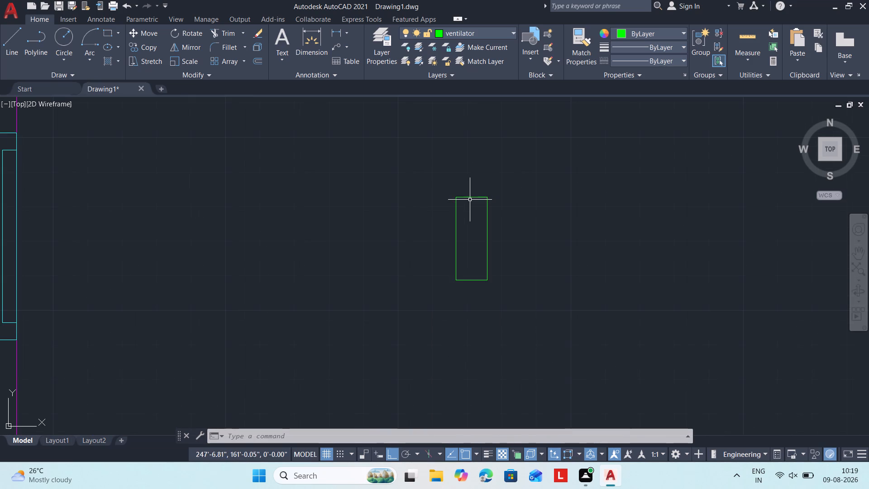
scroll(472, 197, up, 1)
key(o)
key(space)
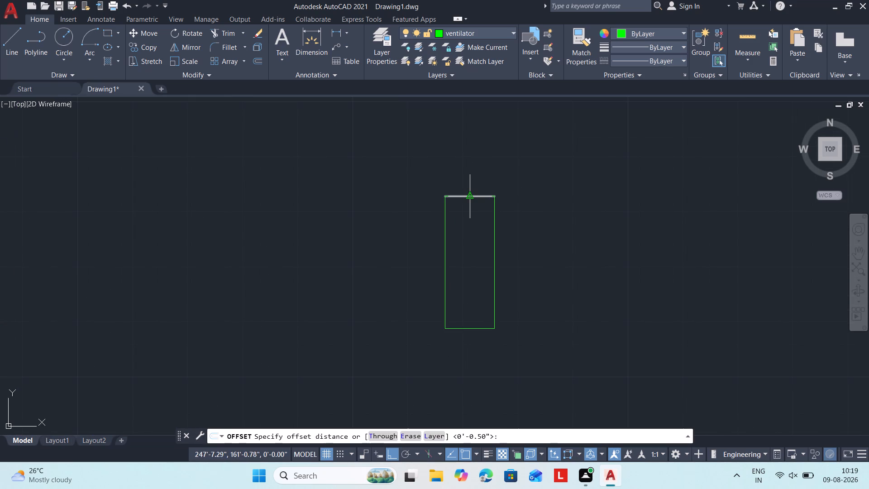
key(5)
key(shift+quotedbl)
key(Return)
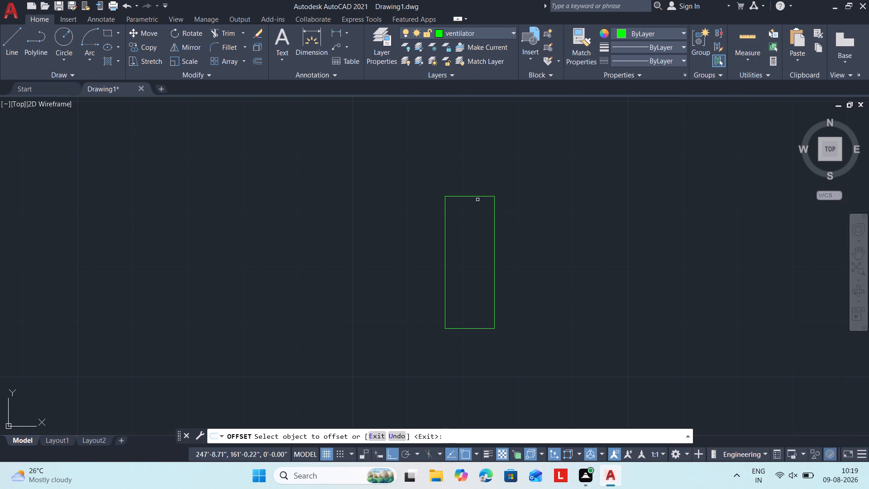
click(476, 197)
click(475, 235)
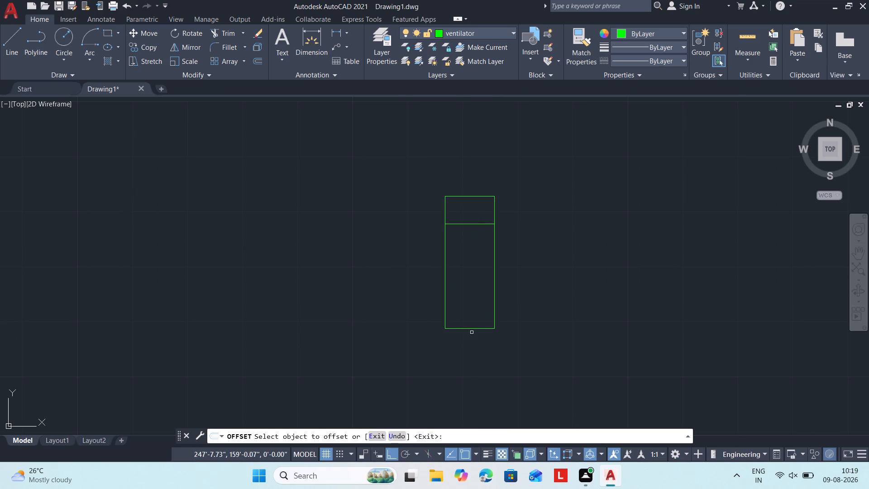
drag(470, 329, 469, 298)
click(469, 295)
key(Escape)
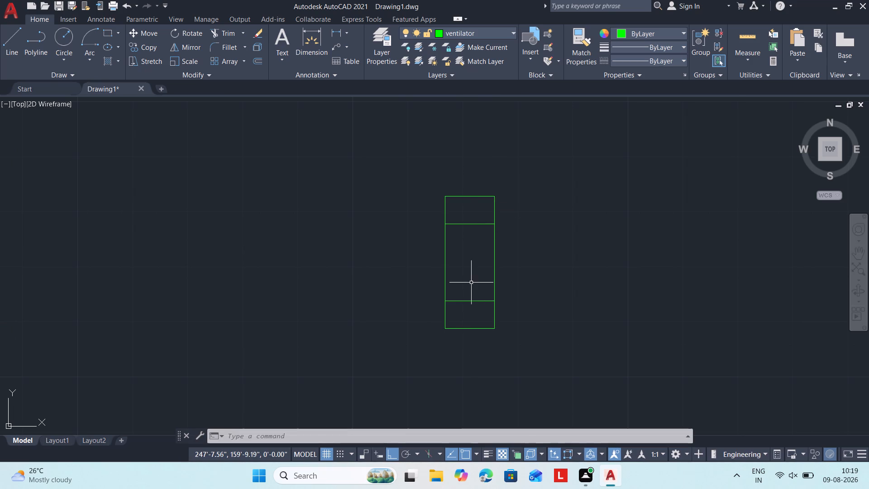
Draw a vertical line joining the midpoints of the ventilator's two inner horizontal lines.
key(l)
key(space)
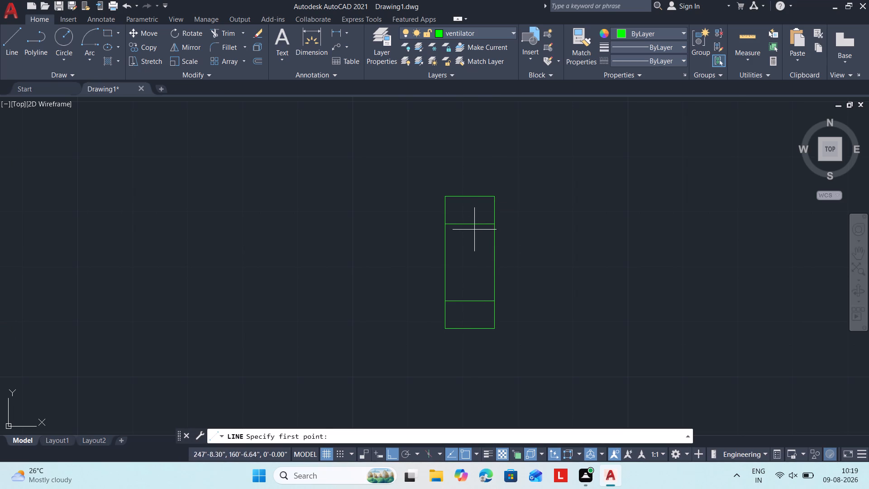
click(468, 226)
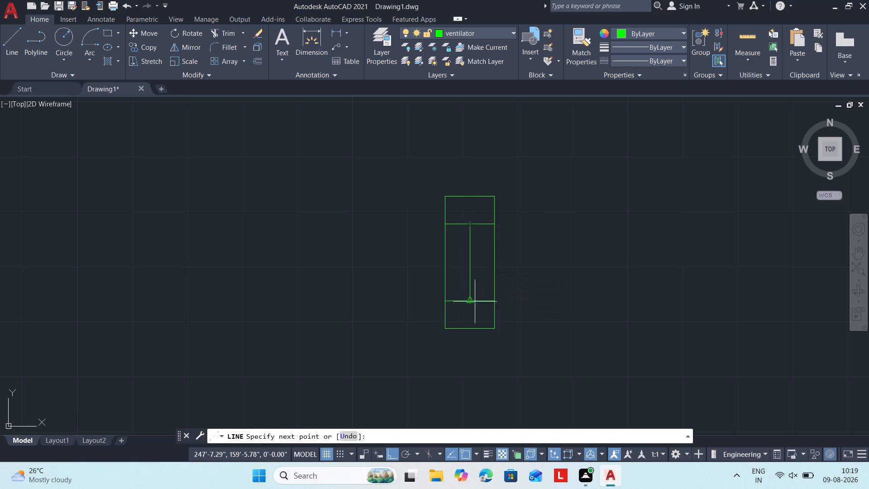
click(473, 302)
key(Escape)
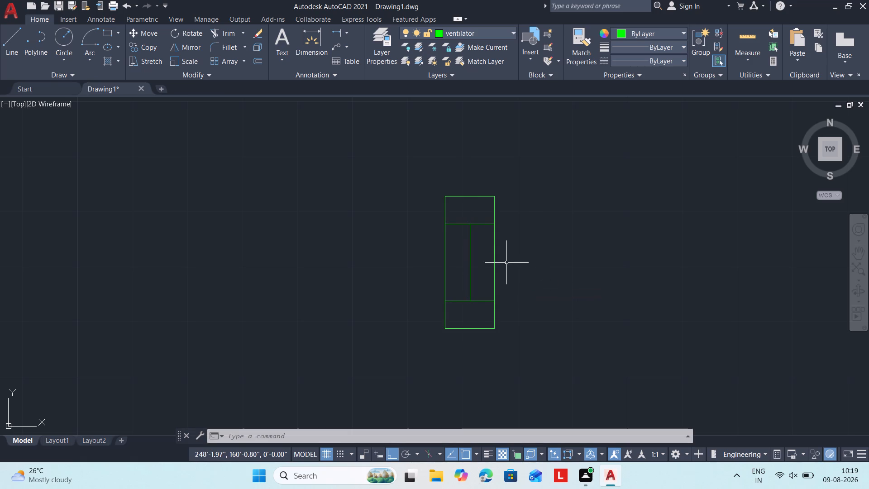
Offset the ventilator's vertical centre line 0.5" to both sides.
text(o)
key(space)
key(2)
key(BackSpace)
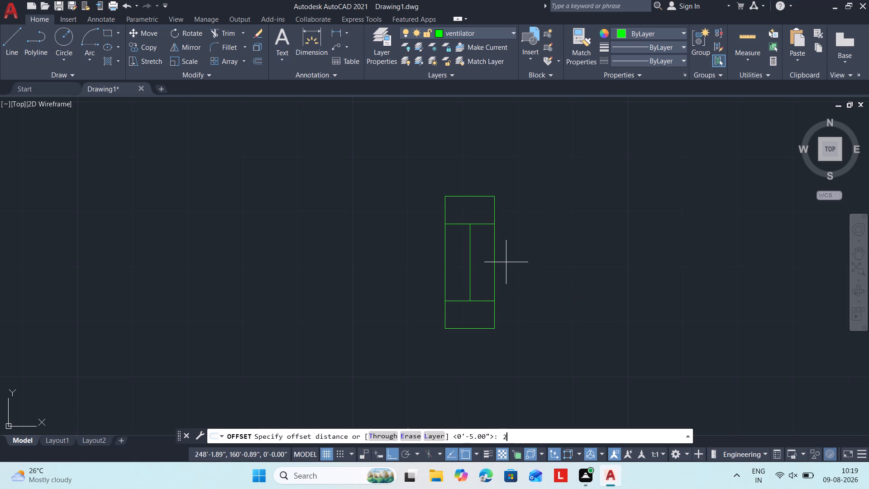
key(0)
text(.5)
key(shift+quotedbl)
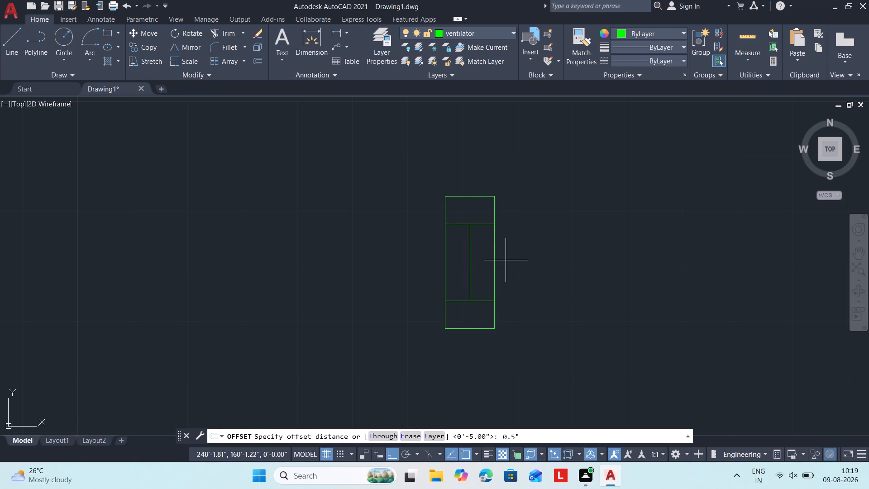
key(Return)
click(469, 244)
click(447, 242)
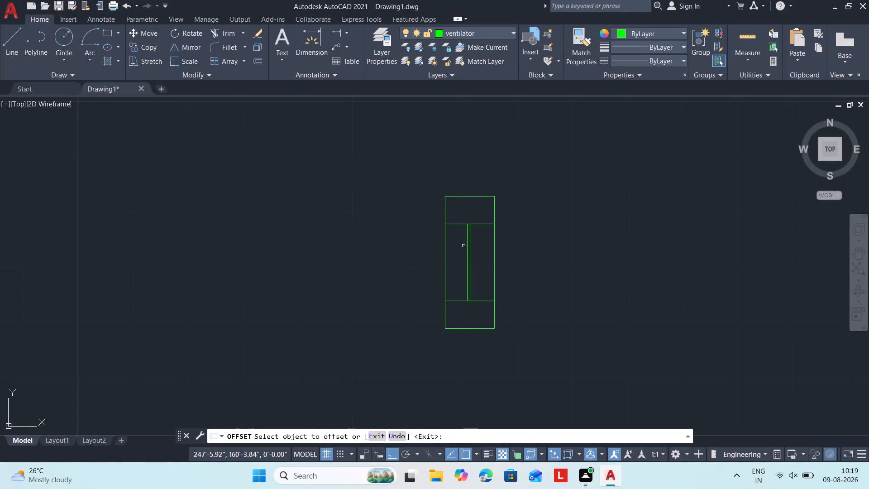
click(470, 246)
click(486, 248)
scroll(467, 246, up, 2)
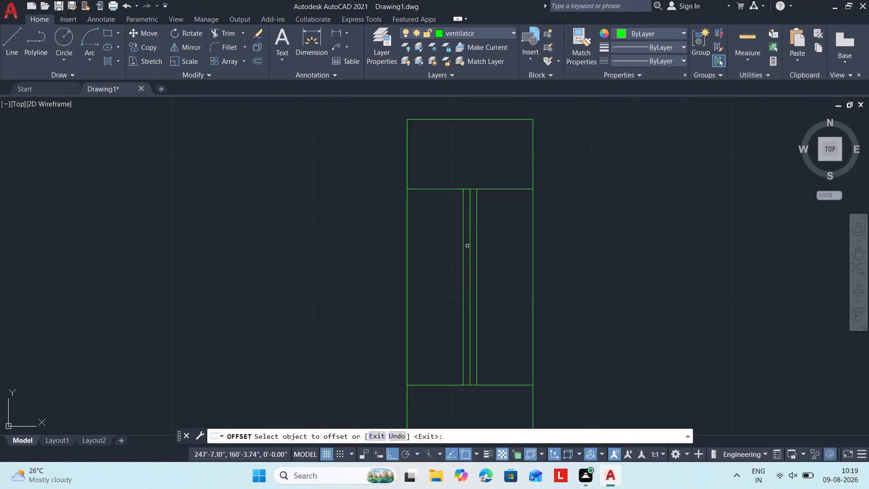
drag(472, 239, 470, 235)
click(466, 229)
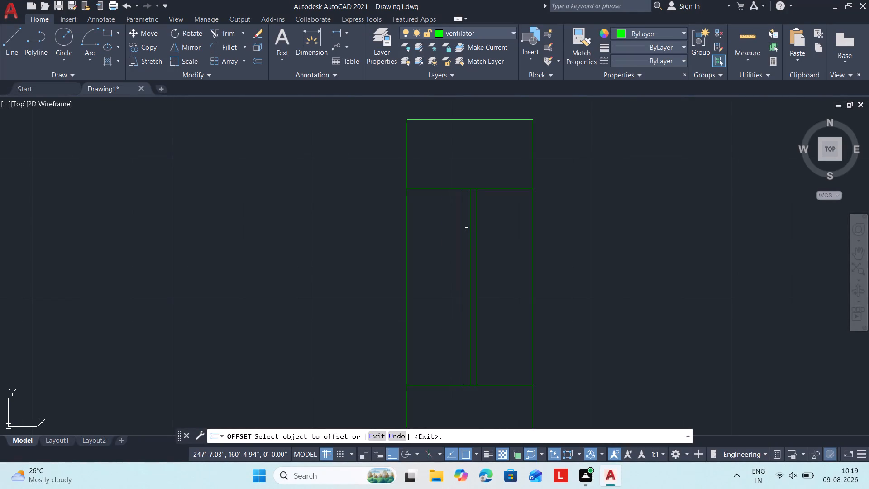
click(474, 230)
click(467, 220)
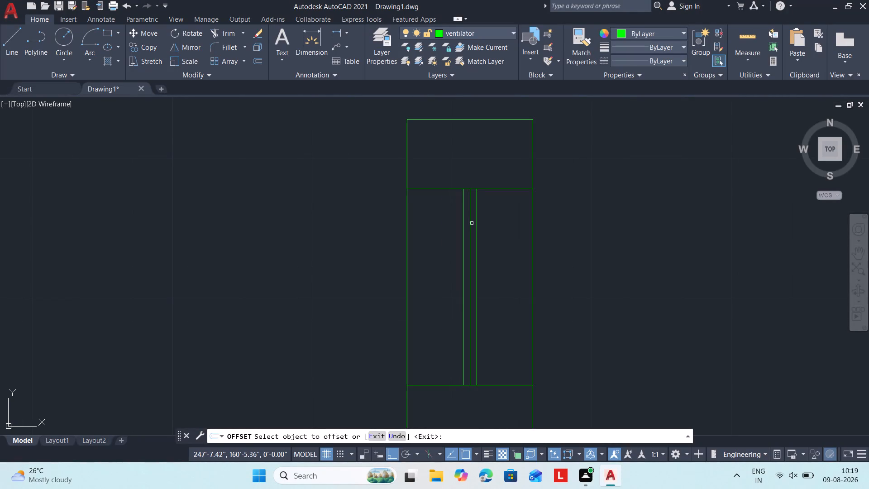
key(Escape)
Erase the original centre line between the two offset lines of the ventilator.
click(471, 222)
click(470, 218)
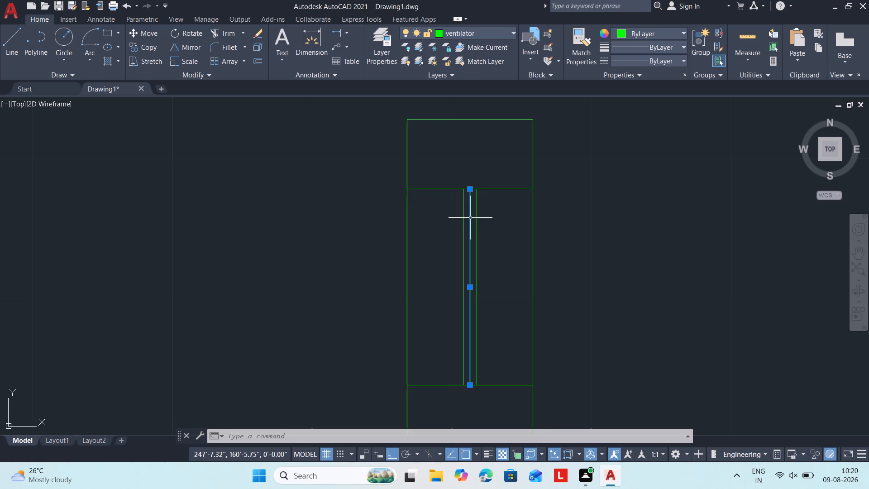
text(e)
key(space)
Trim the short pieces of both inner horizontal lines between the ventilator's two central vertical lines.
text(tr)
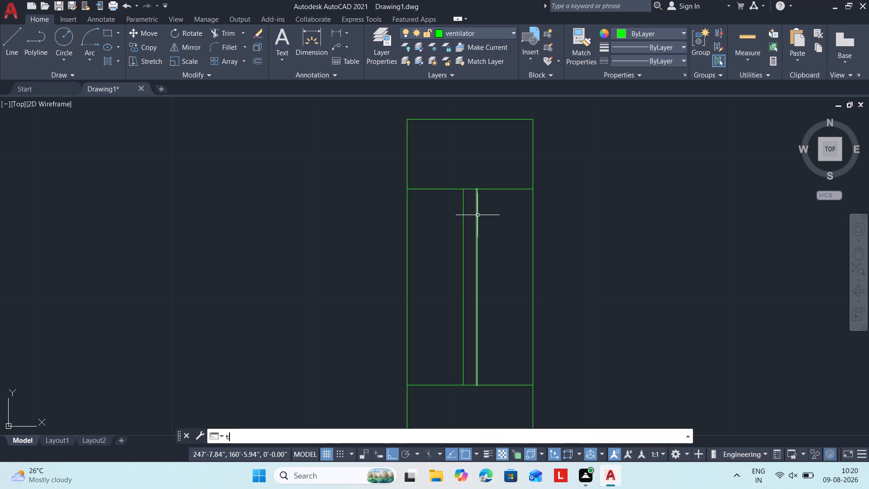
key(space)
key(space)
click(468, 185)
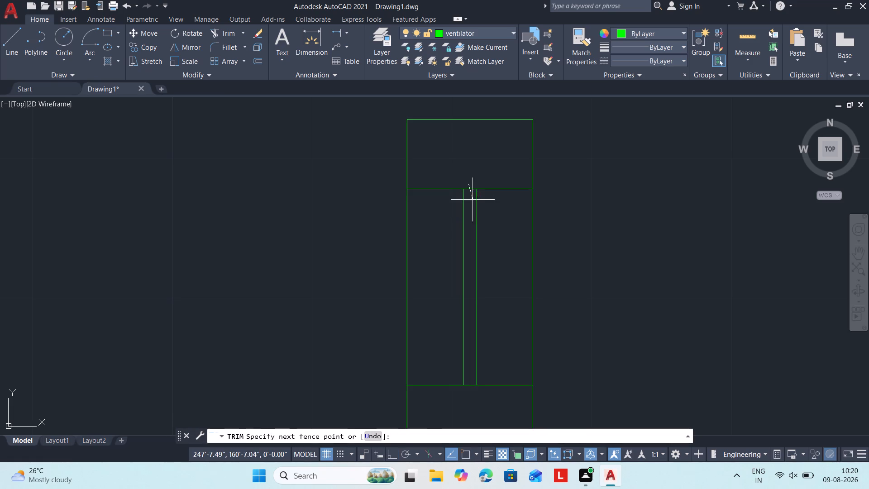
click(473, 203)
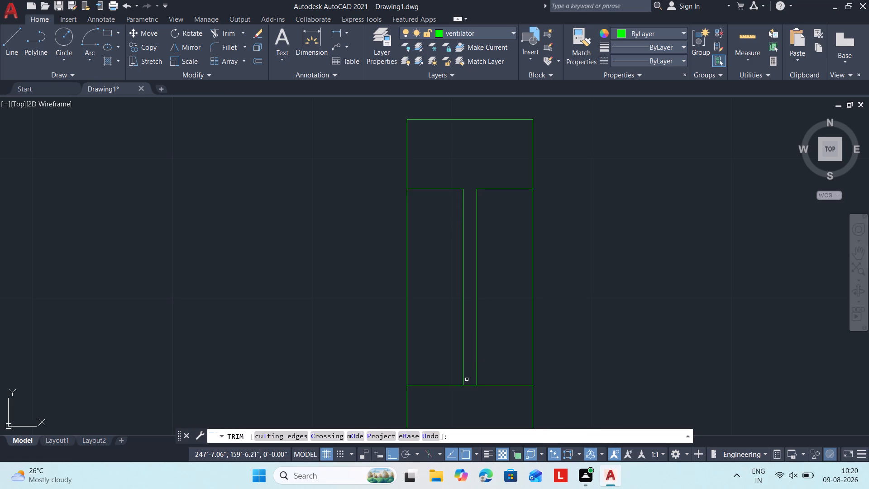
click(467, 380)
click(467, 397)
middle_drag(479, 374, 462, 352)
scroll(462, 352, down, 2)
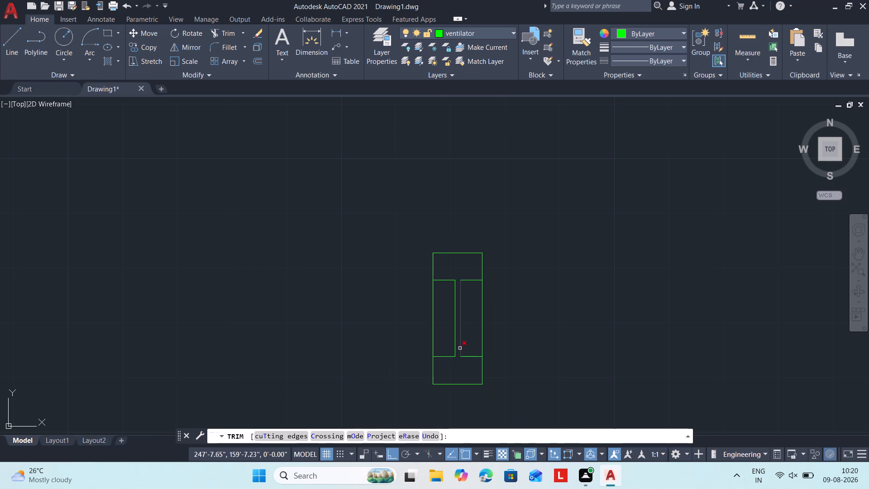
key(Escape)
With ortho off, copy the whole ventilator by its lower-right corner into the two openings of the plan's east wall.
middle_drag(487, 329, 489, 266)
drag(501, 384, 441, 228)
drag(375, 142, 375, 146)
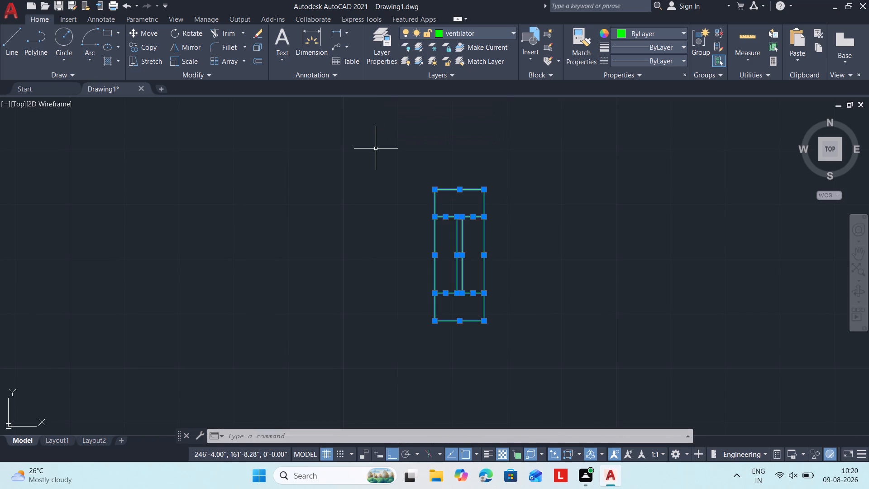
text(co)
key(space)
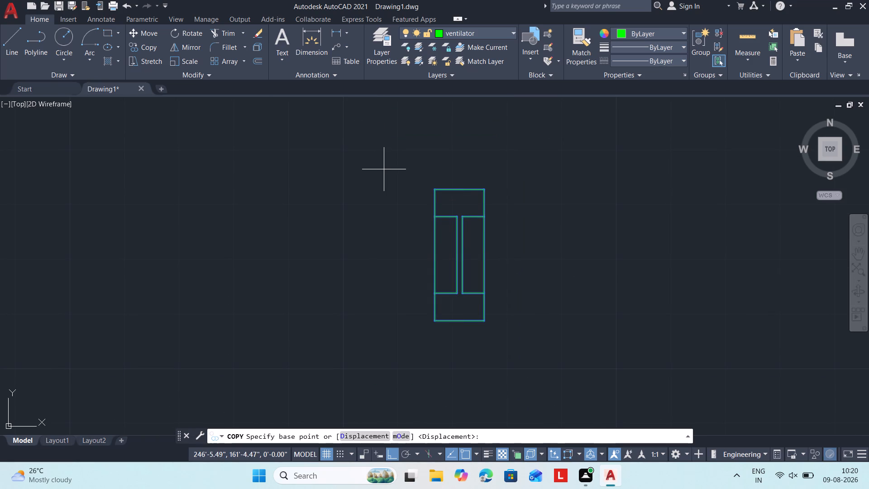
key(F8)
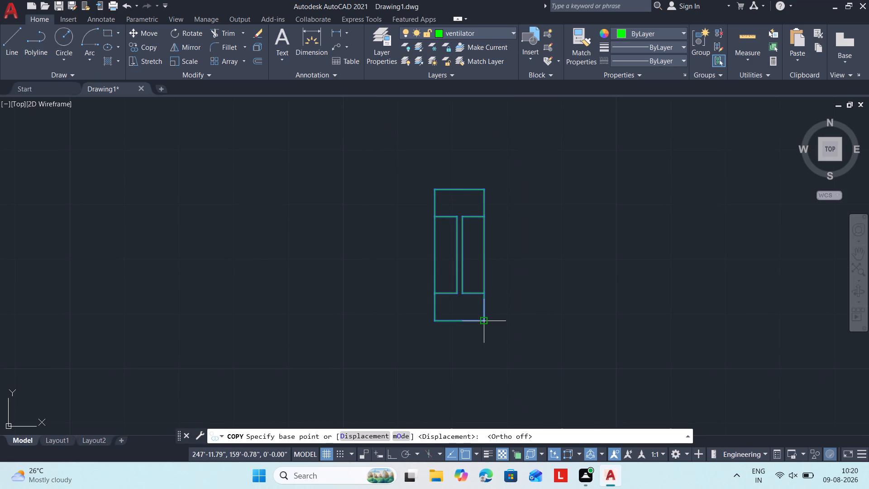
click(485, 321)
scroll(369, 341, down, 3)
middle_drag(219, 333, 491, 147)
scroll(480, 360, up, 2)
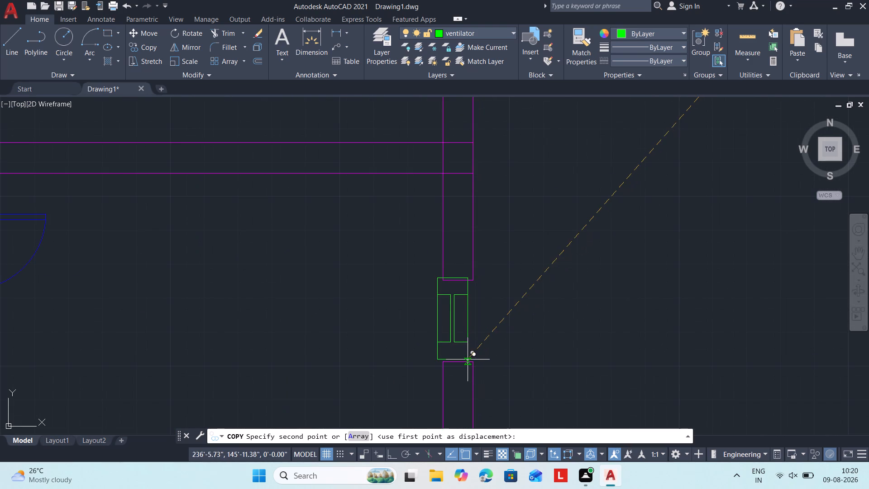
click(477, 360)
middle_drag(533, 364, 564, 191)
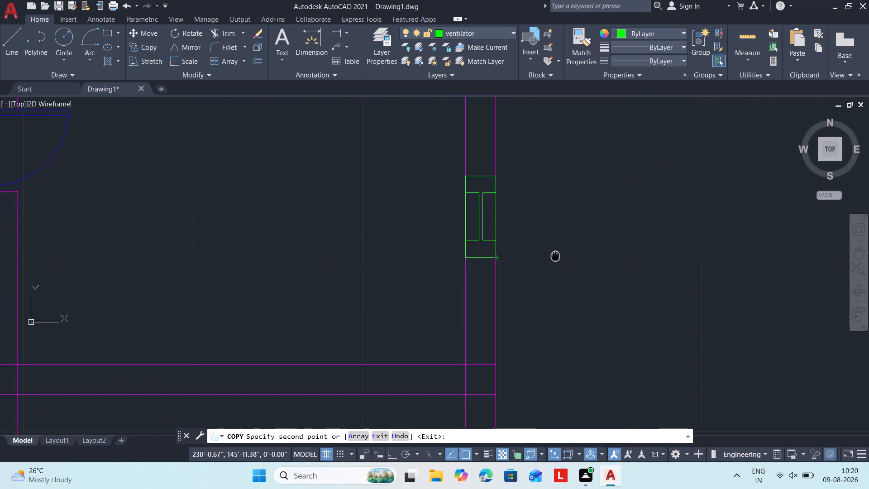
middle_drag(564, 191, 537, 52)
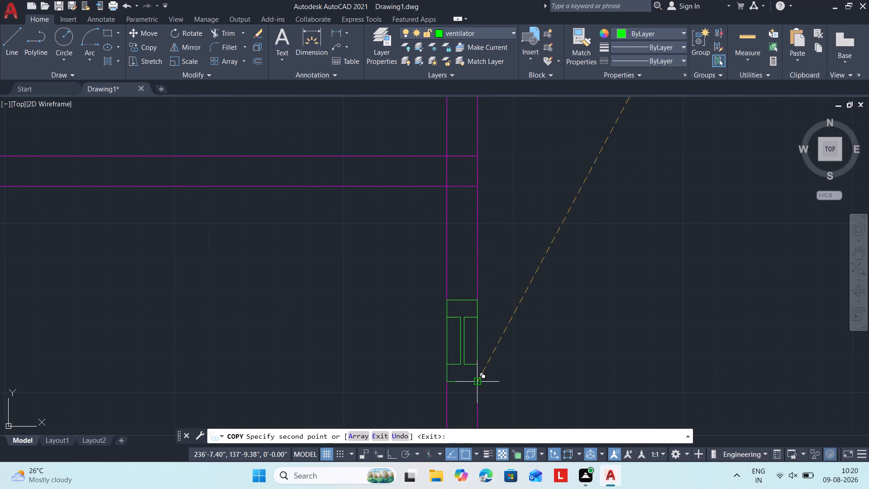
click(476, 379)
Copy the ventilator by its lower-right corner into the two openings of the interior walls flanking the northern middle room.
scroll(510, 288, down, 3)
middle_drag(350, 190, 636, 229)
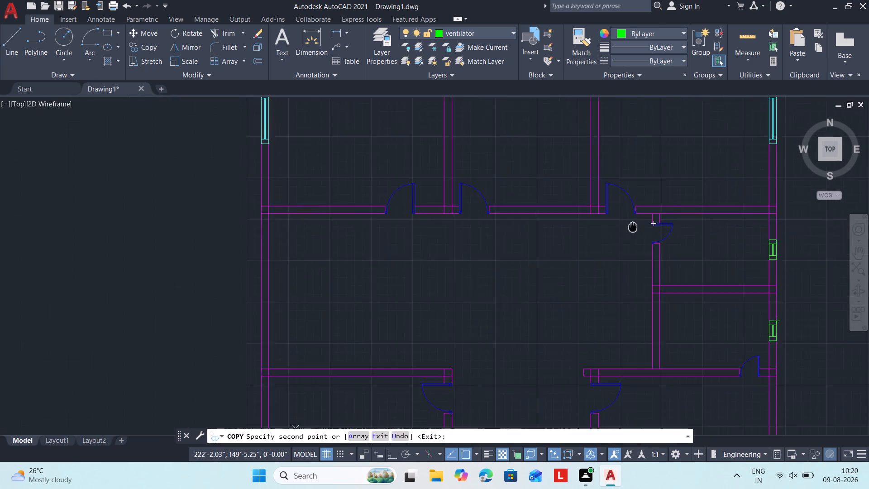
middle_drag(636, 229, 603, 419)
scroll(570, 250, up, 3)
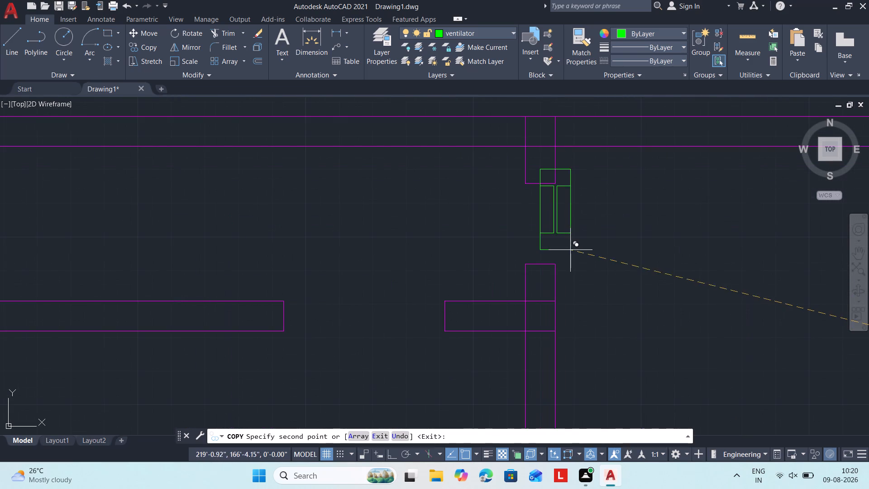
click(556, 268)
middle_drag(333, 243, 748, 272)
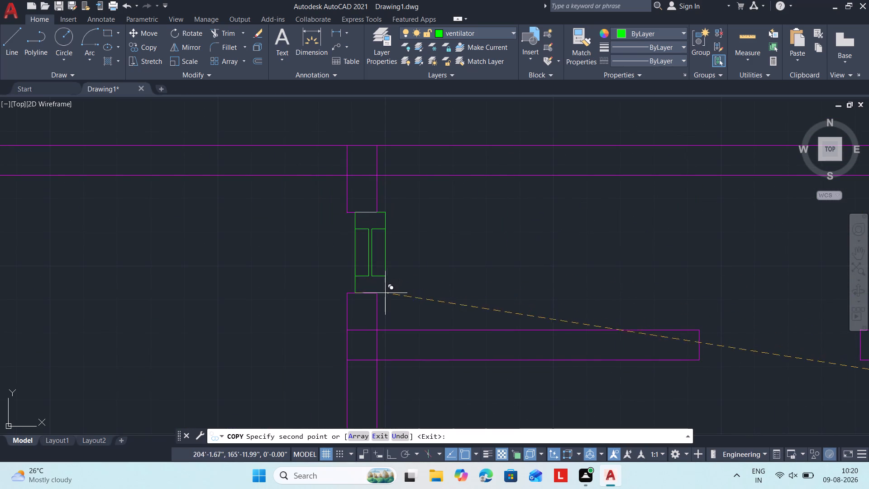
drag(378, 292, 396, 292)
key(Escape)
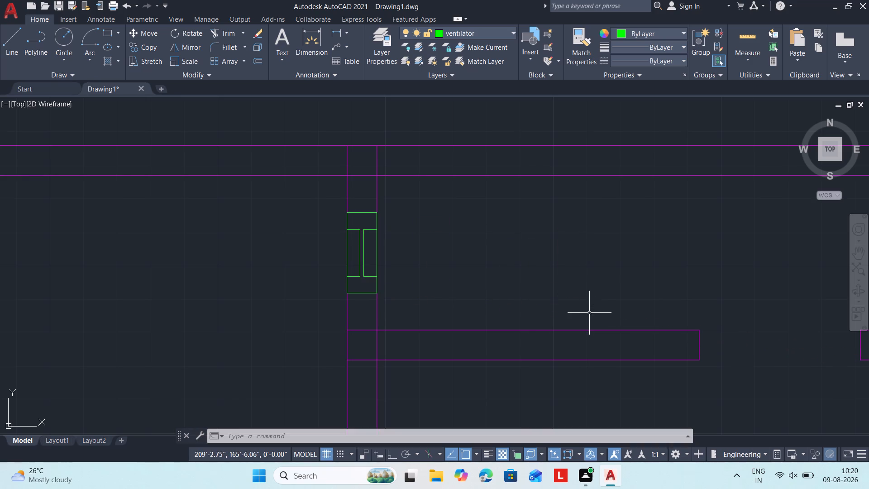
Erase the spare ventilator symbol standing outside the plan's east wall.
scroll(577, 315, down, 3)
middle_drag(814, 475, 802, 455)
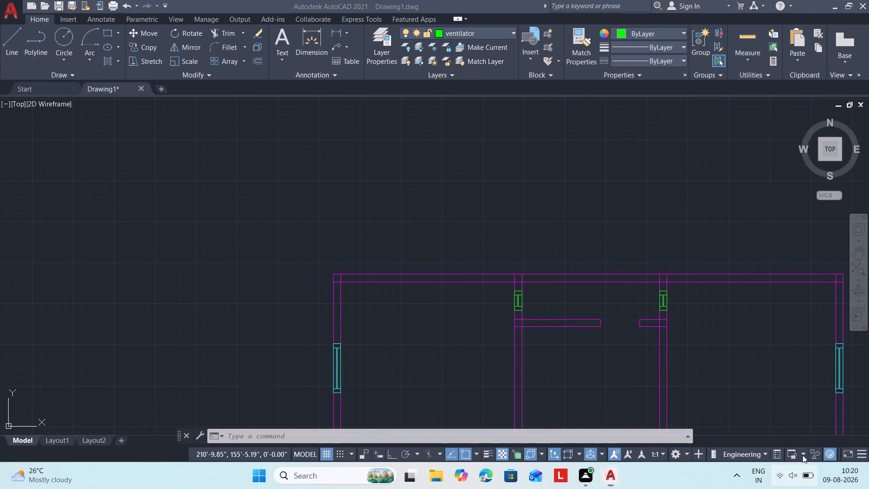
middle_drag(802, 455, 653, 345)
middle_drag(640, 342, 509, 269)
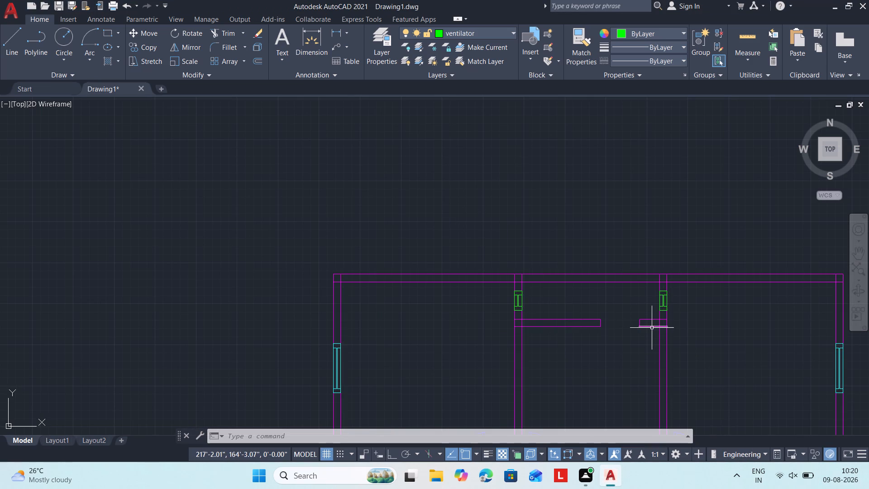
key(Escape)
middle_drag(654, 332, 566, 275)
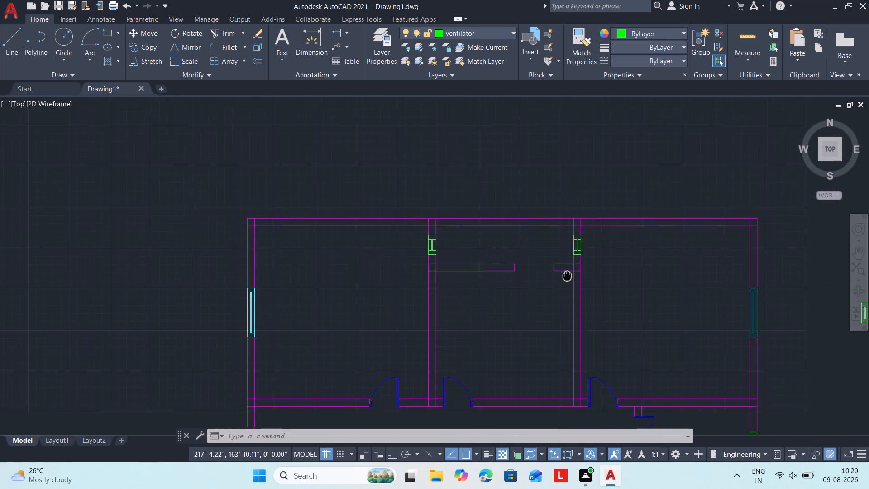
middle_drag(566, 275, 550, 260)
scroll(548, 275, down, 2)
middle_drag(545, 290, 528, 251)
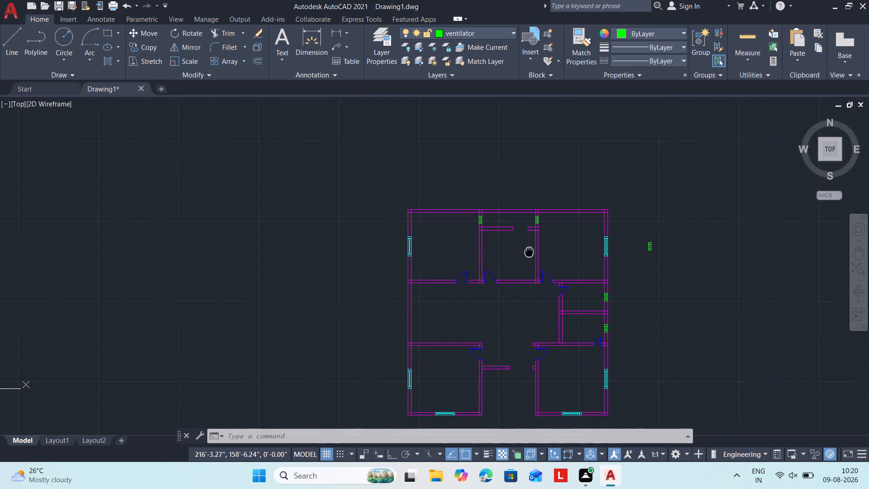
middle_drag(528, 251, 527, 216)
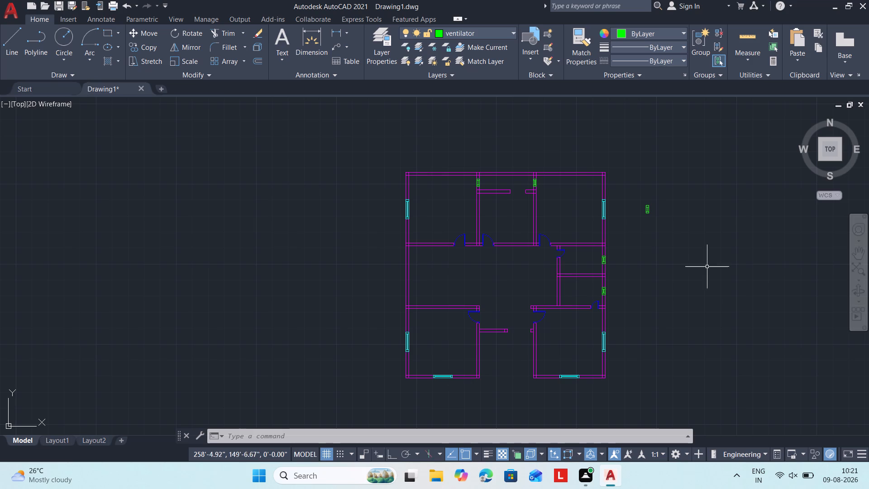
drag(662, 252, 662, 228)
click(625, 184)
text(e)
key(space)
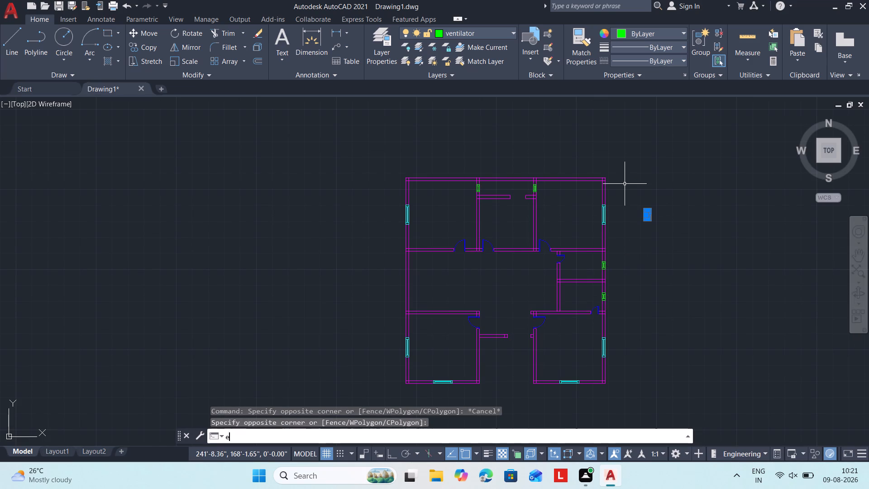
Make the windows layer current.
click(467, 28)
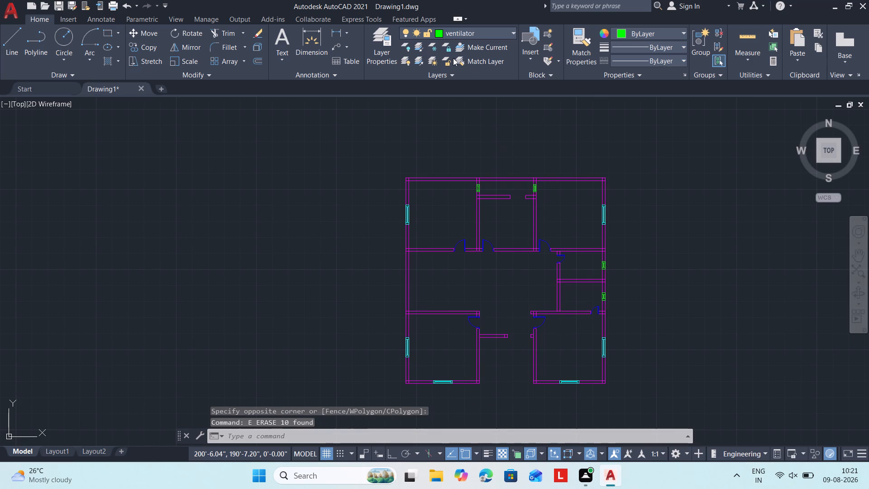
click(467, 103)
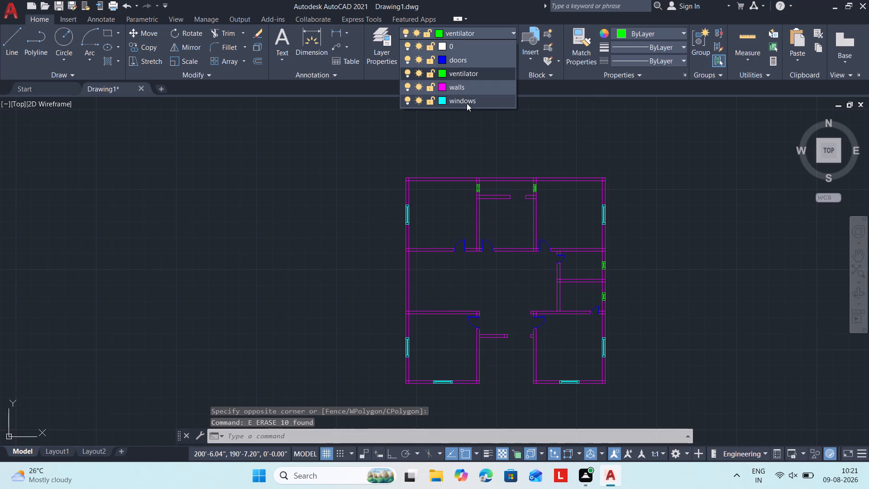
With ortho on, draw a horizontal 4' by 9" rectangle of lines in the empty space east of the plan.
middle_drag(634, 292, 457, 308)
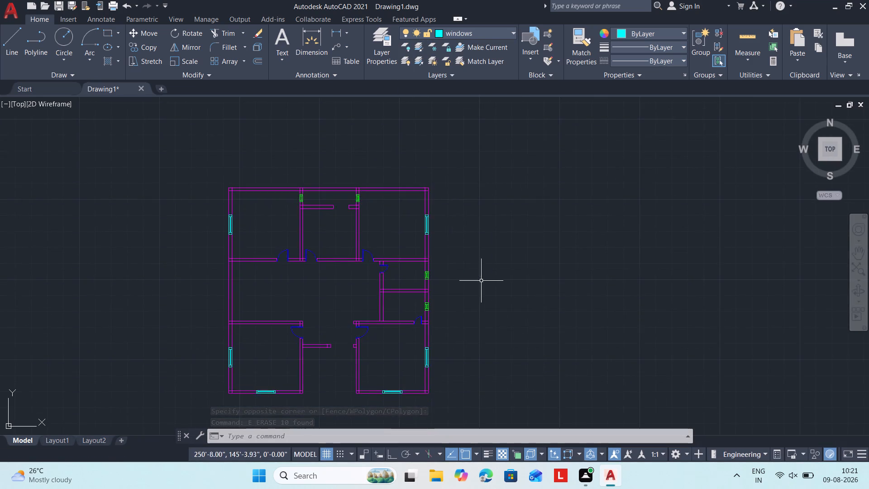
scroll(481, 281, up, 3)
middle_drag(475, 266, 571, 350)
key(F8)
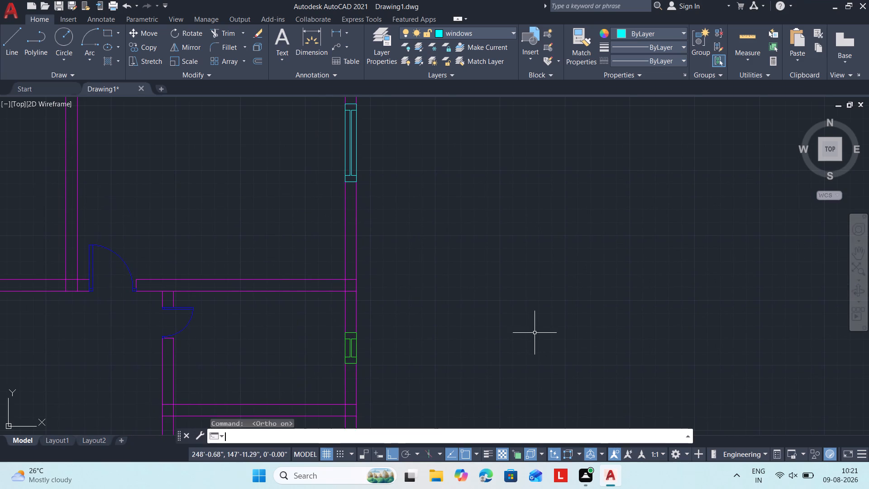
key(l)
key(space)
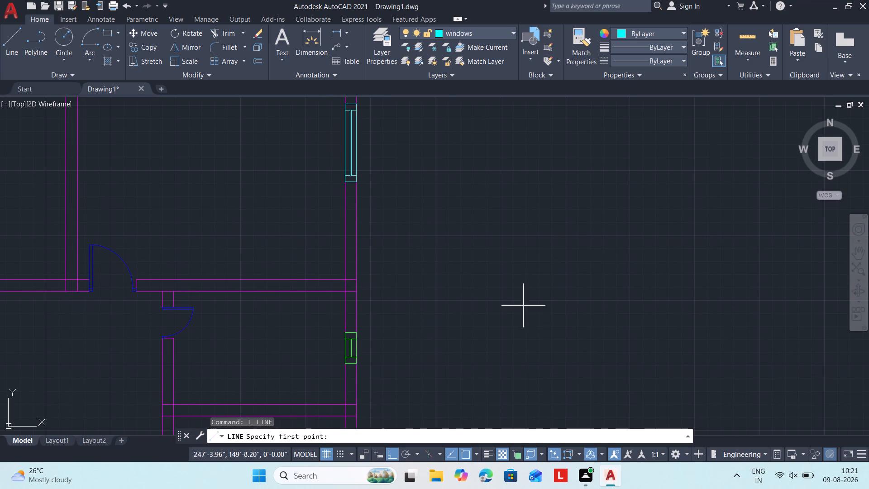
drag(475, 249, 477, 239)
key(4)
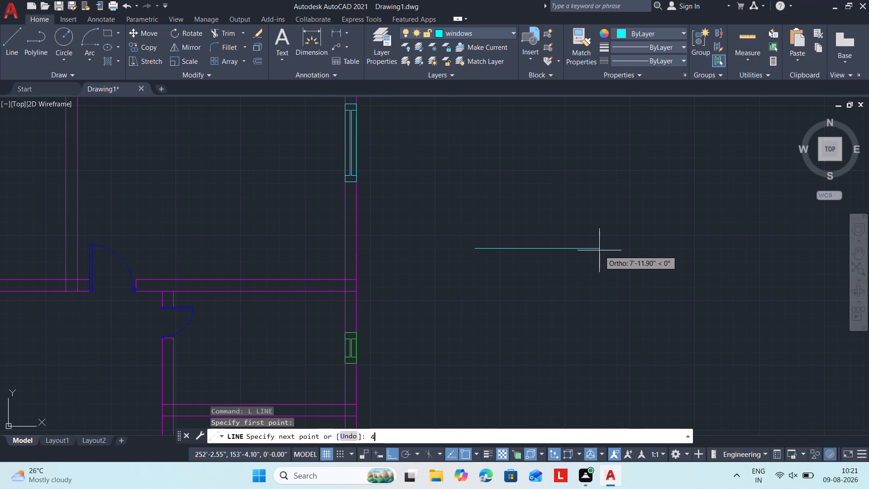
key(apostrophe)
key(Return)
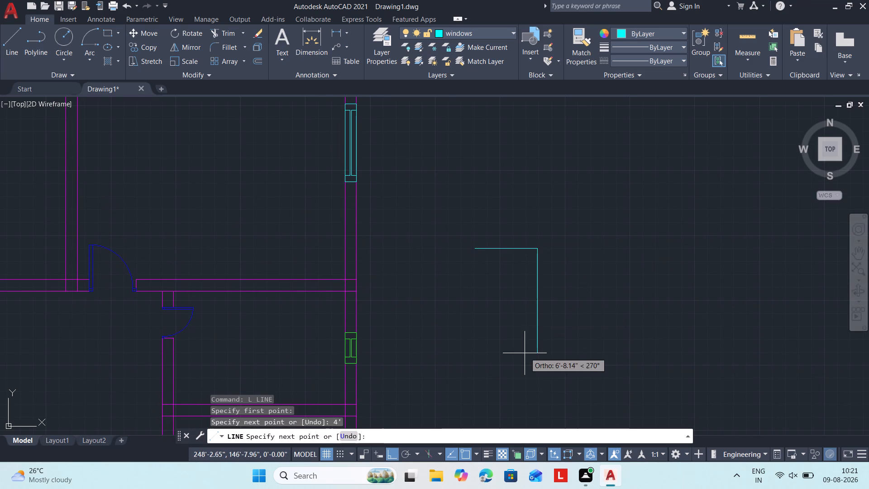
key(9)
key(shift+quotedbl)
key(Return)
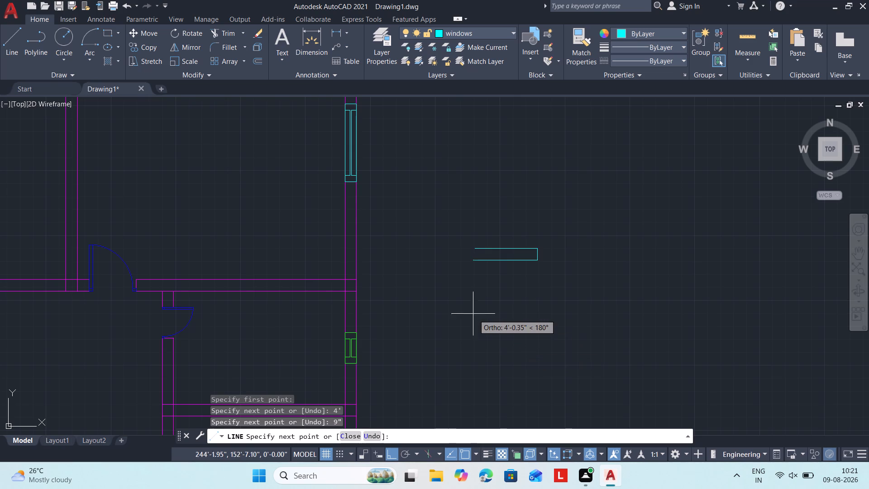
key(4)
key(apostrophe)
key(Return)
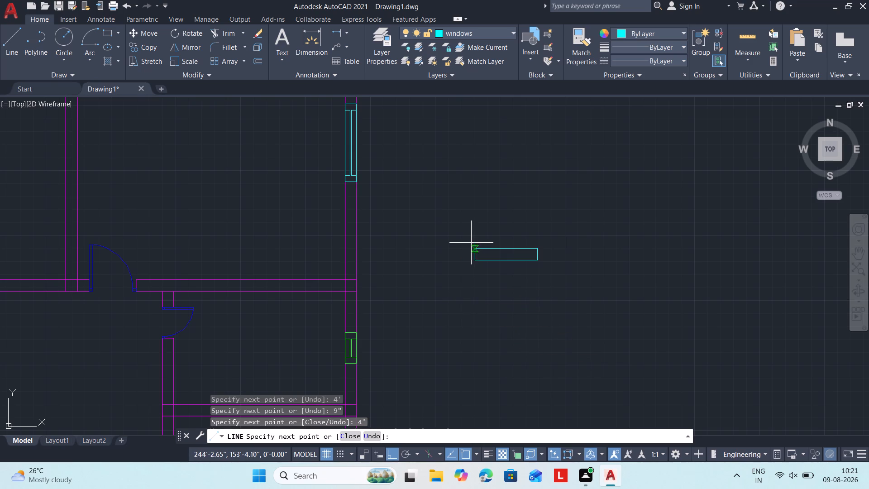
key(9)
key(shift+quotedbl)
key(Return)
key(space)
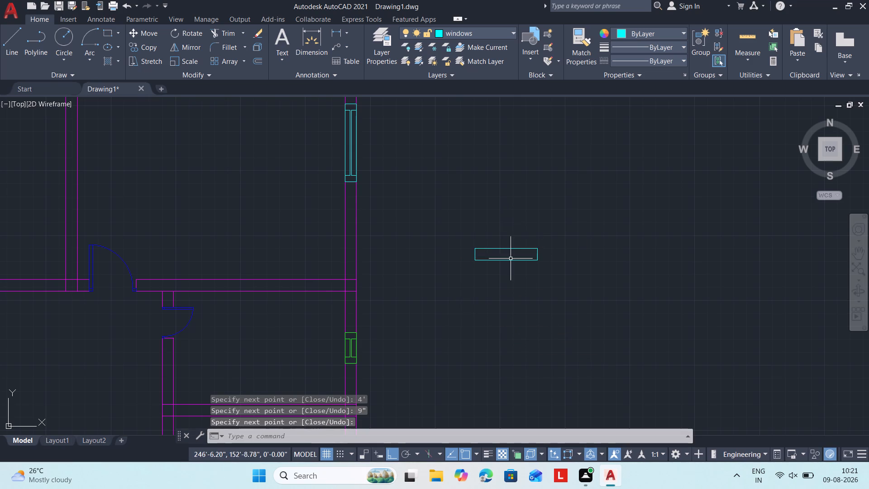
Offset both short sides of the new window rectangle 5" inward.
scroll(509, 259, up, 2)
text(o)
key(space)
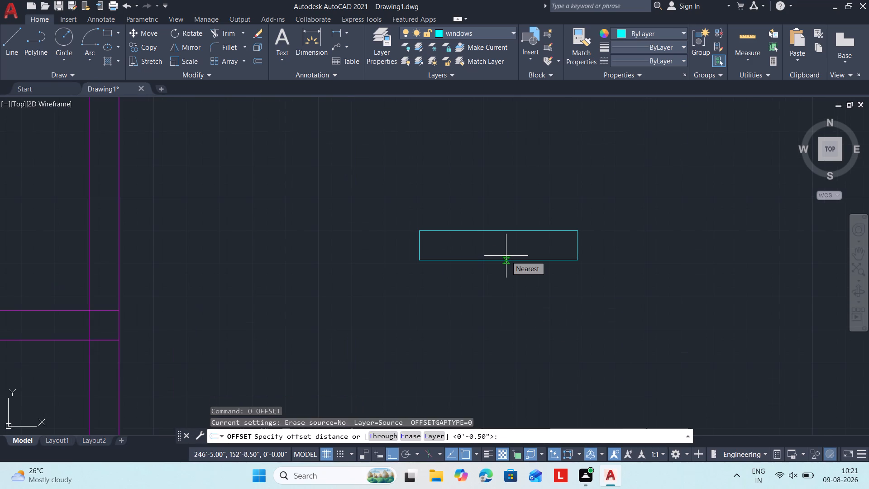
key(5)
key(shift+quotedbl)
key(Return)
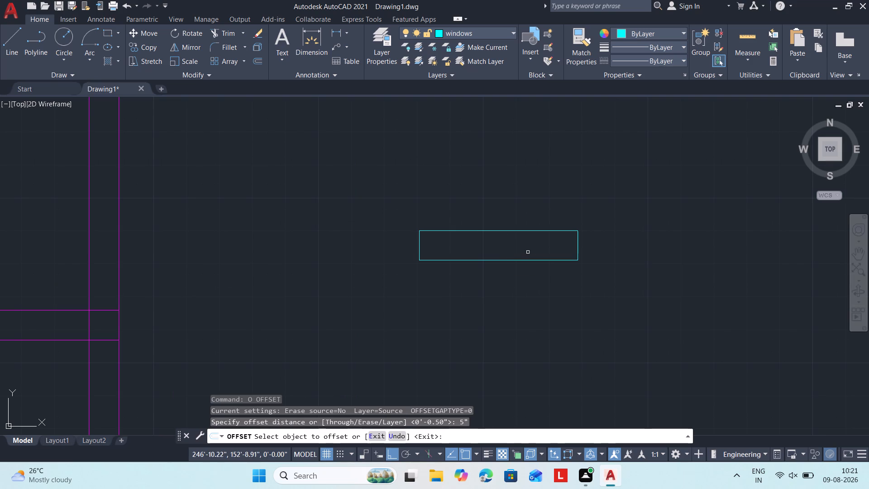
click(577, 241)
click(559, 241)
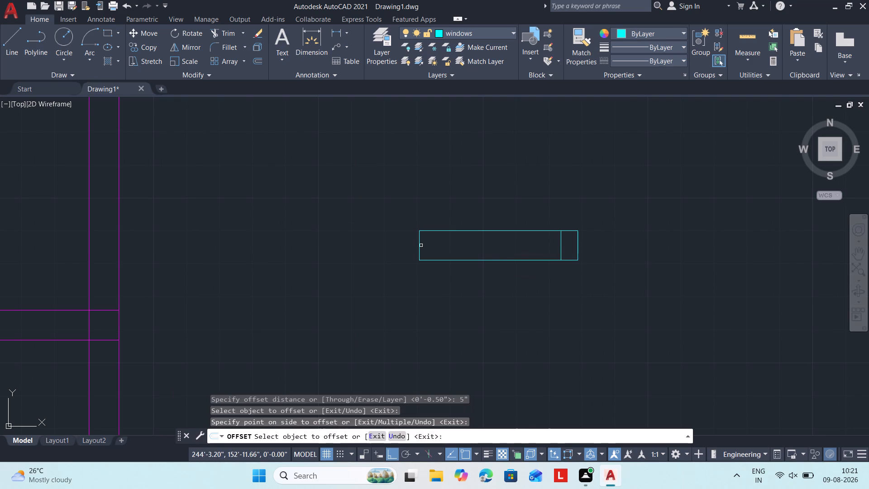
drag(419, 245, 432, 241)
click(475, 249)
key(Escape)
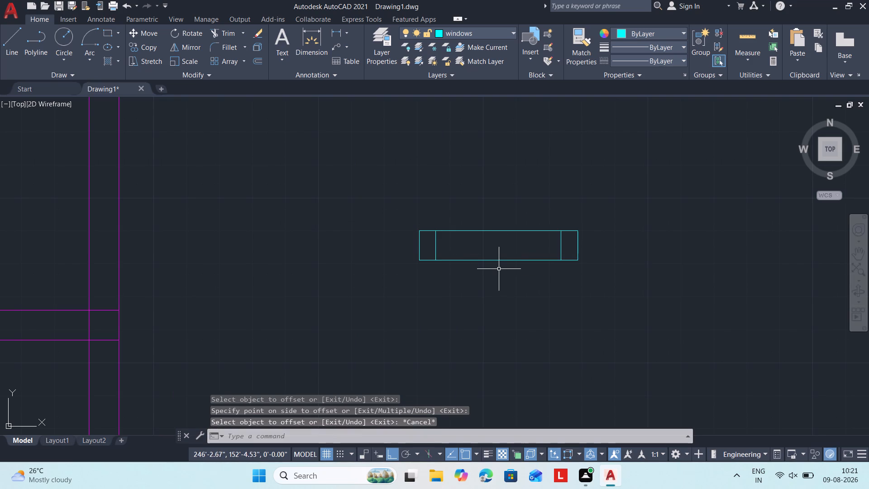
Draw a horizontal centre line between the midpoints of the window's two inner vertical lines.
key(l)
key(l)
key(BackSpace)
key(space)
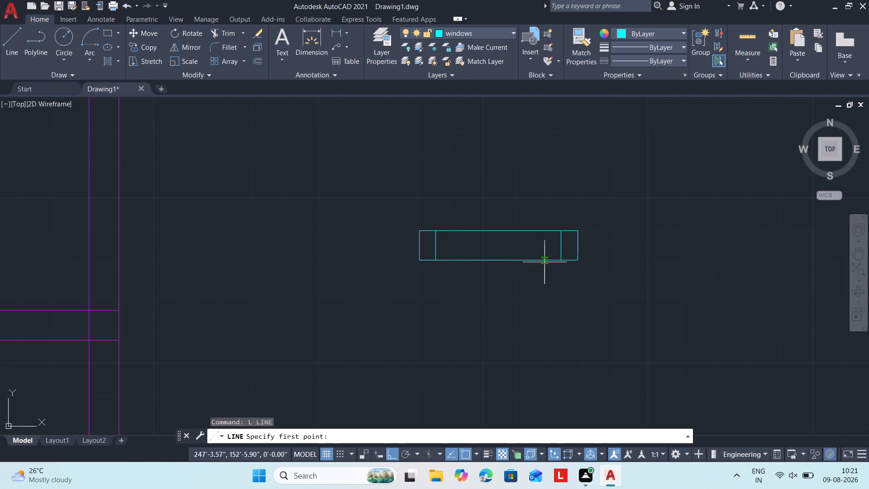
click(558, 249)
click(434, 246)
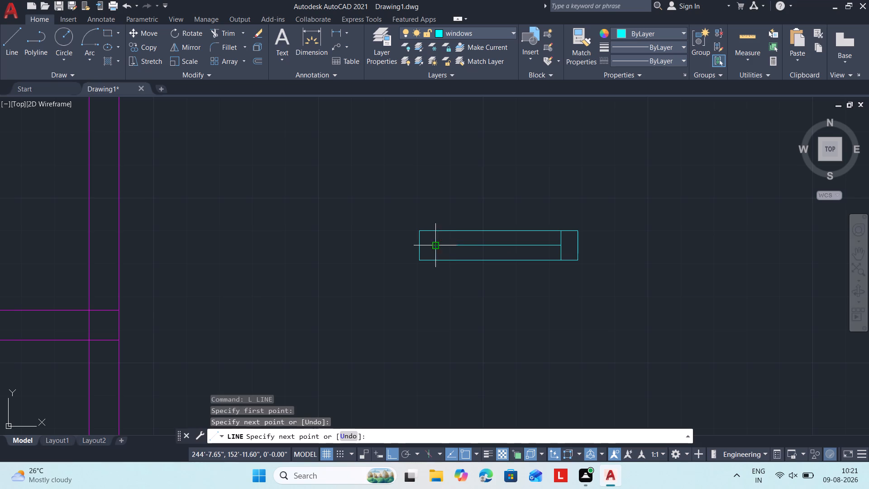
key(Escape)
Offset the window's horizontal centre line 0.5" to both sides.
key(o)
key(space)
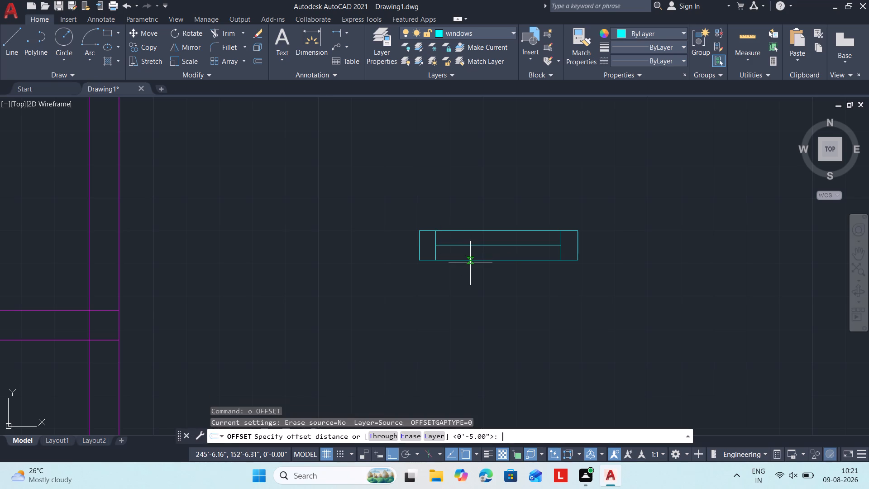
key(0)
text(.5)
key(shift+quotedbl)
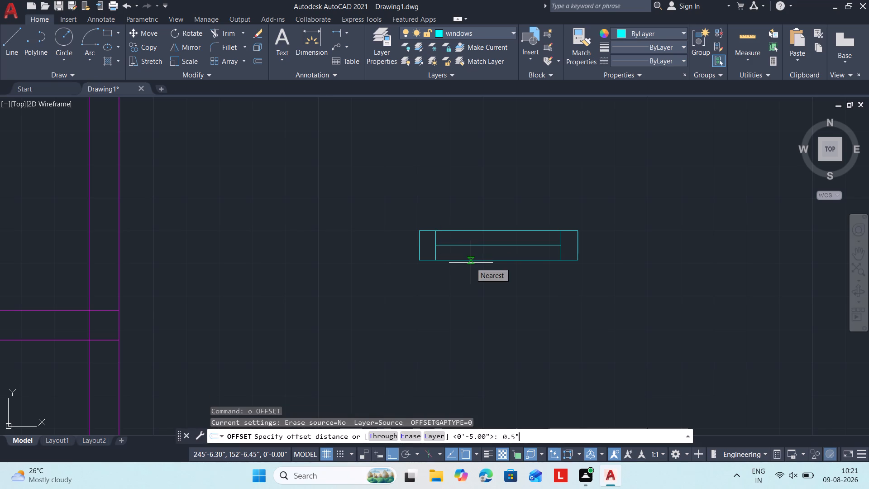
key(Return)
click(499, 244)
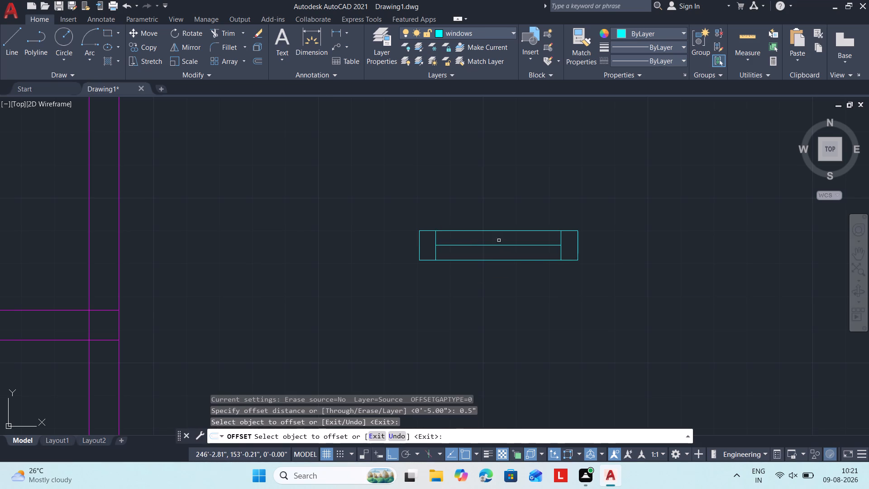
drag(499, 244, 499, 240)
click(497, 229)
click(498, 245)
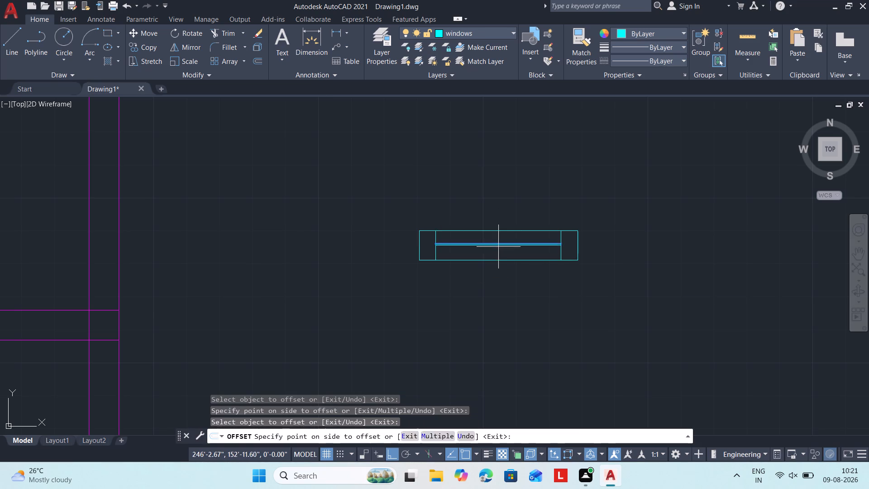
click(500, 263)
scroll(497, 257, up, 2)
click(485, 227)
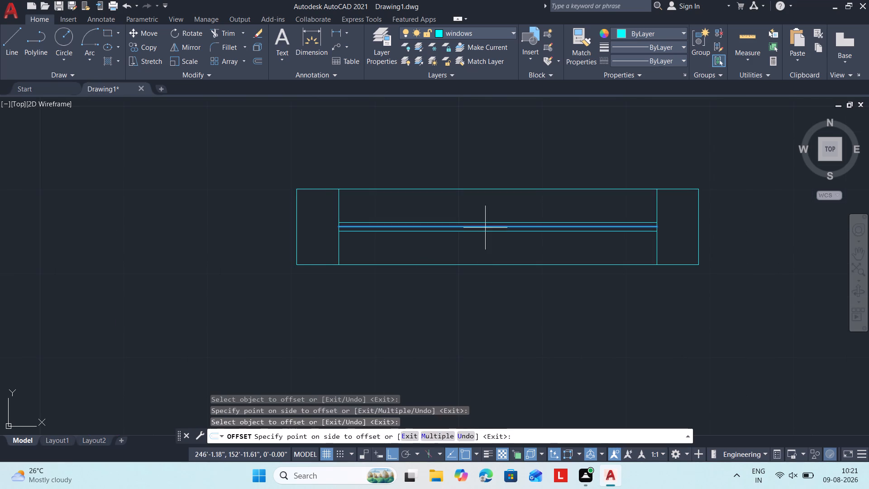
click(490, 260)
key(Escape)
Erase the original centre line and its overlapping duplicate between the window's two offset lines.
click(498, 227)
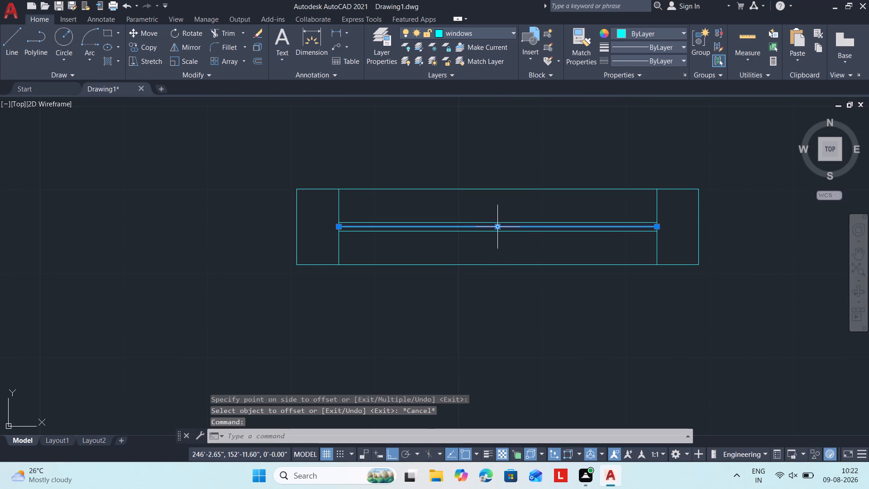
text(e)
key(space)
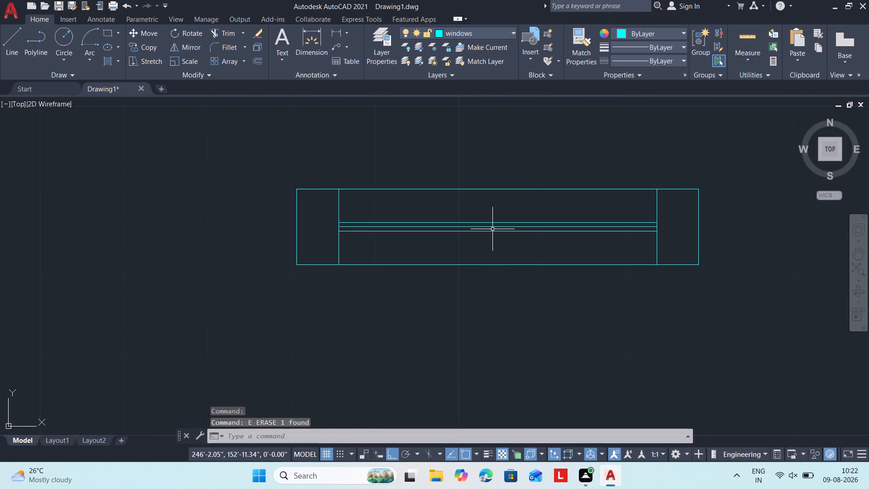
click(495, 228)
text(e)
key(space)
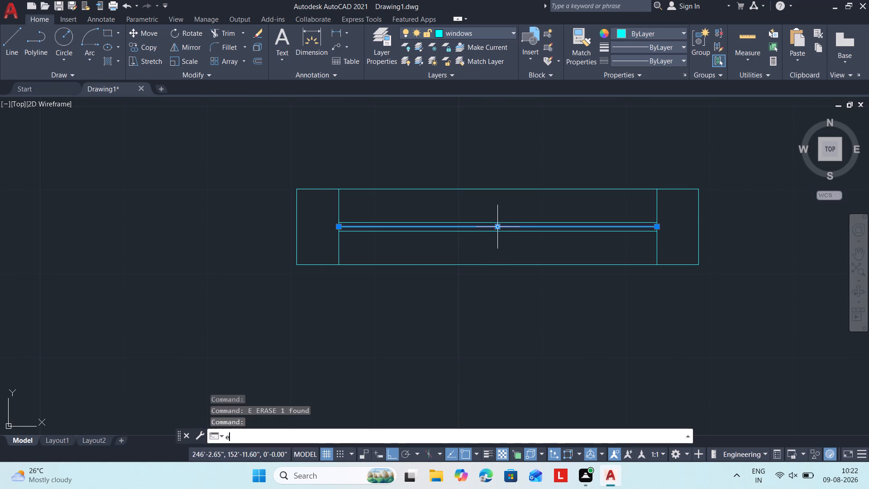
key(y)
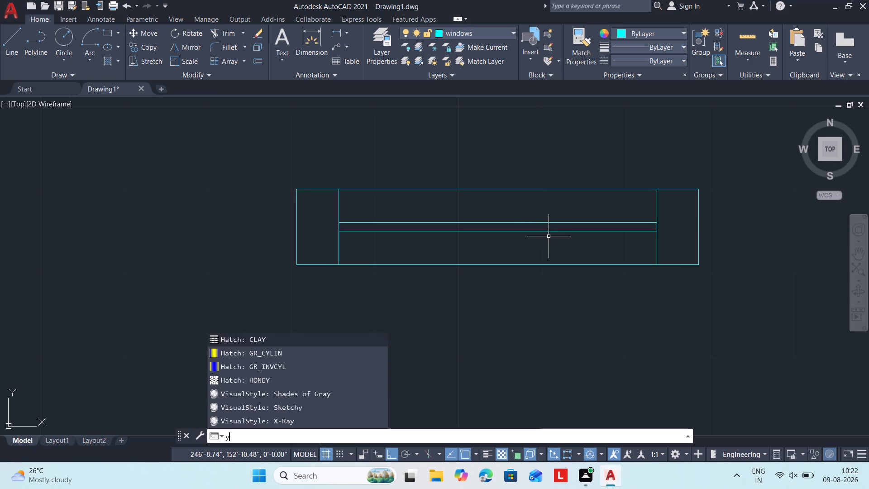
Trim the window symbol's two inner vertical lines between the pair of horizontal centre lines.
key(BackSpace)
text(tr)
key(space)
key(space)
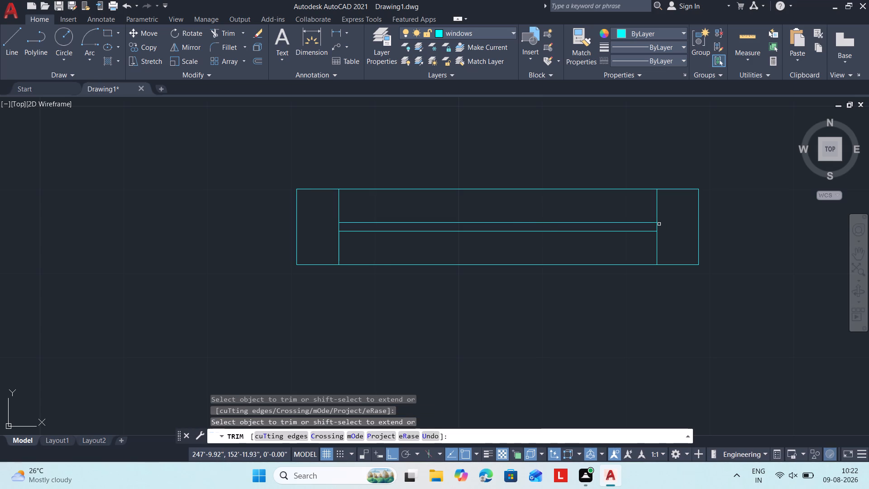
drag(659, 226, 654, 226)
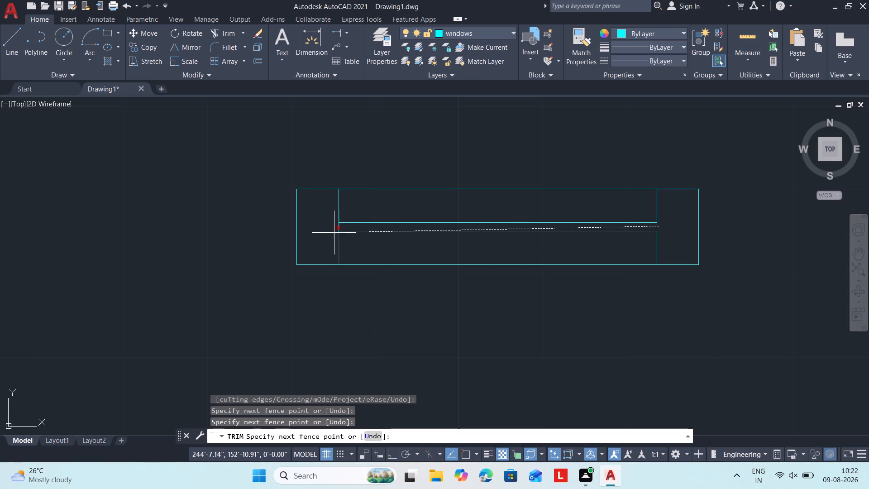
click(332, 225)
key(Escape)
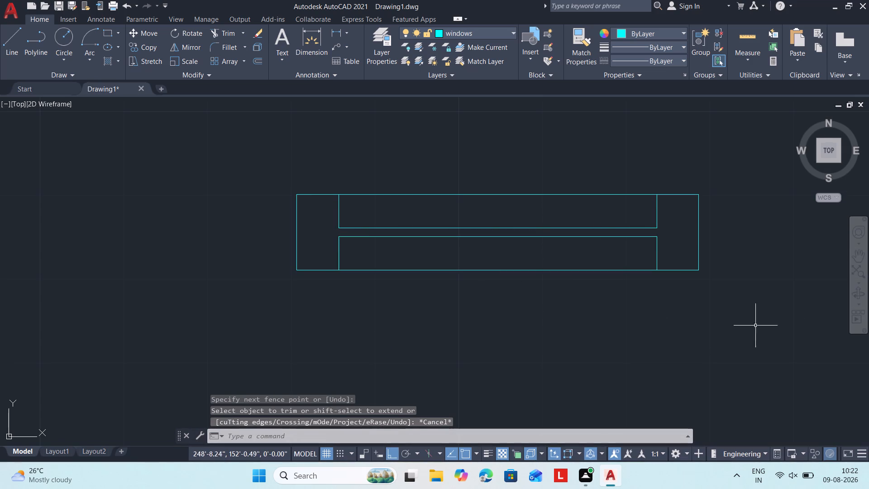
Copy the finished window symbol from its lower outer corner into the horizontal wall opening just below the two upper ventilators.
drag(797, 309, 781, 267)
click(206, 162)
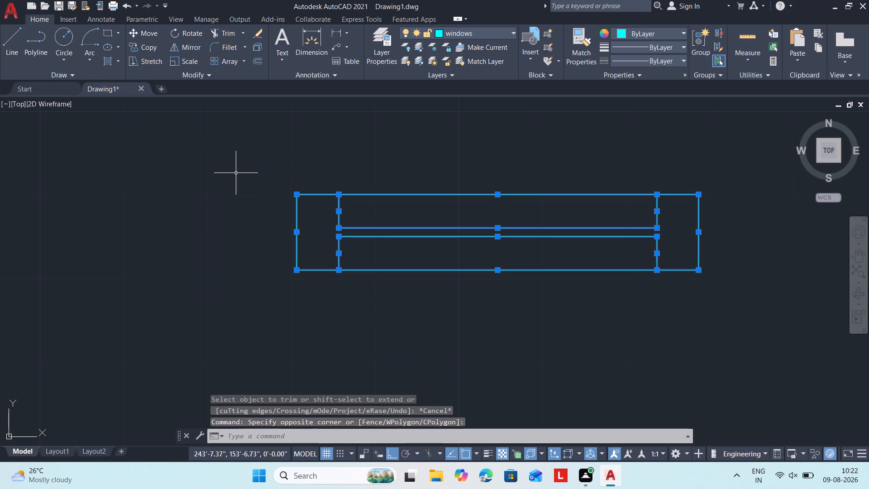
key(c)
key(p)
key(BackSpace)
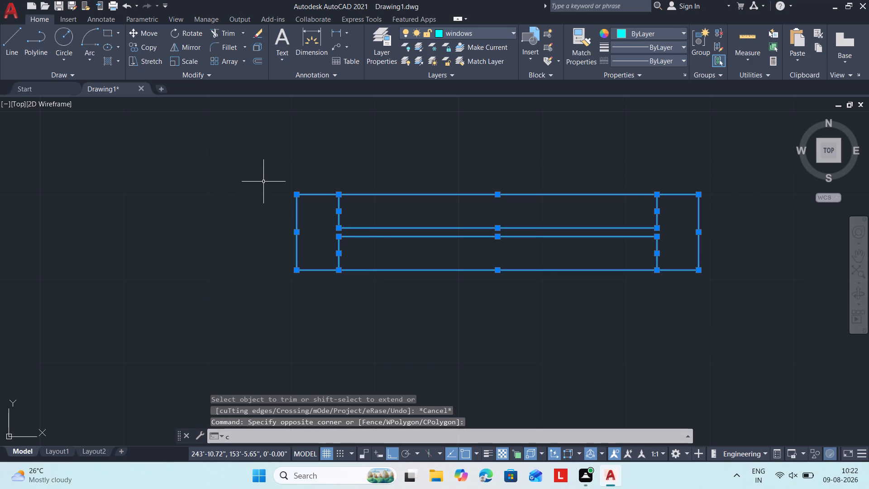
key(o)
key(space)
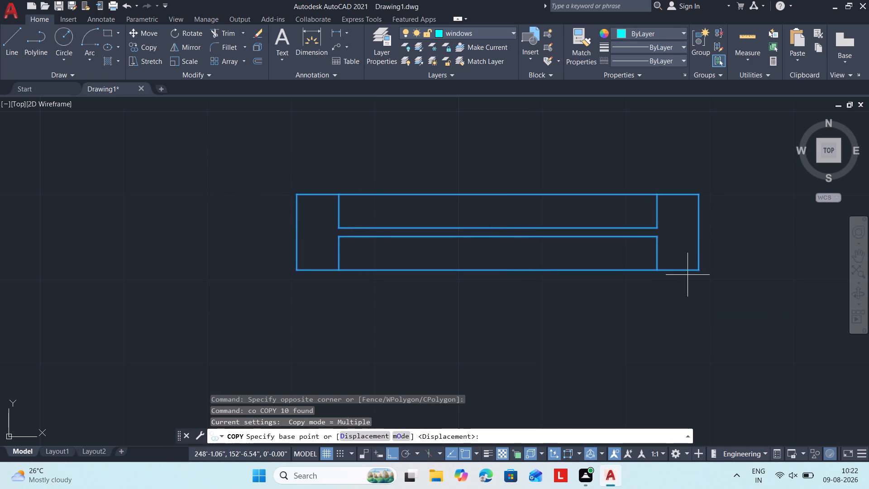
click(699, 271)
key(F8)
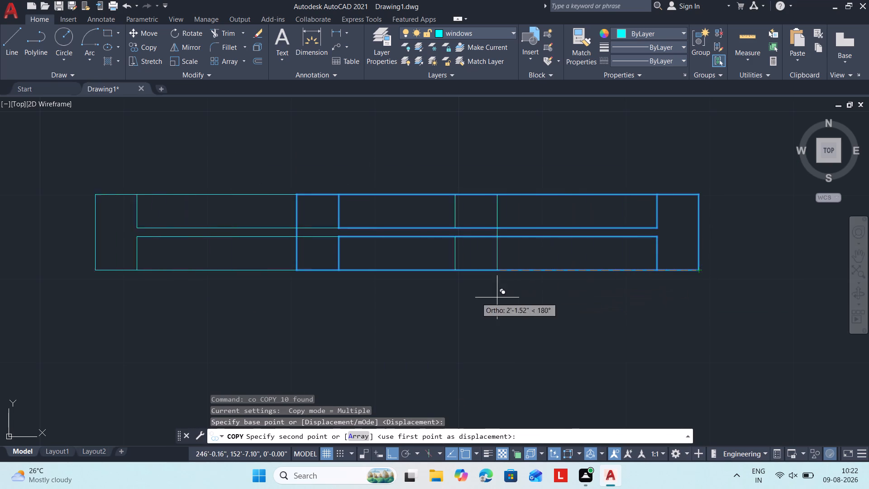
scroll(458, 300, down, 3)
key(F8)
middle_drag(268, 276, 491, 335)
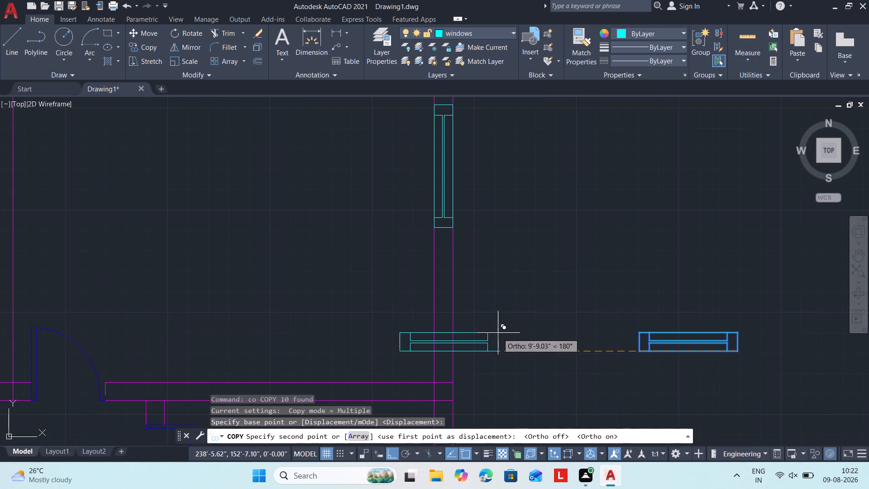
key(F8)
middle_drag(362, 271, 440, 232)
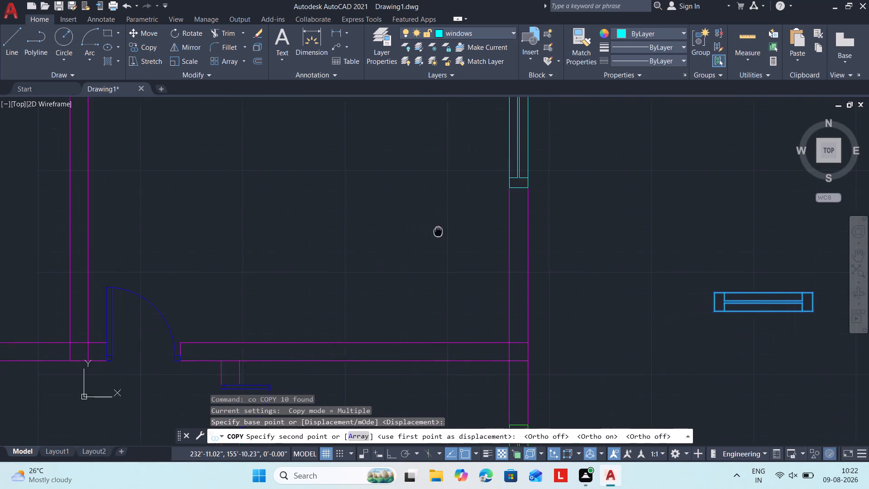
middle_drag(440, 232, 492, 425)
middle_drag(287, 288, 329, 283)
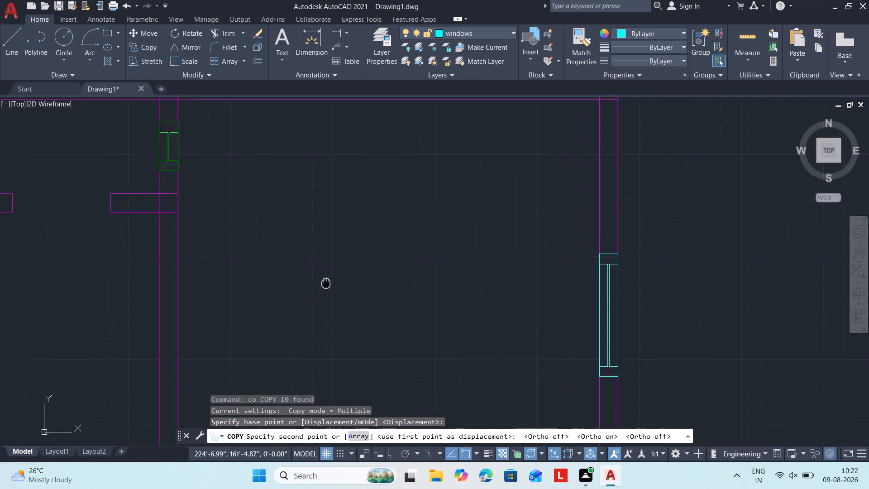
middle_drag(329, 283, 636, 290)
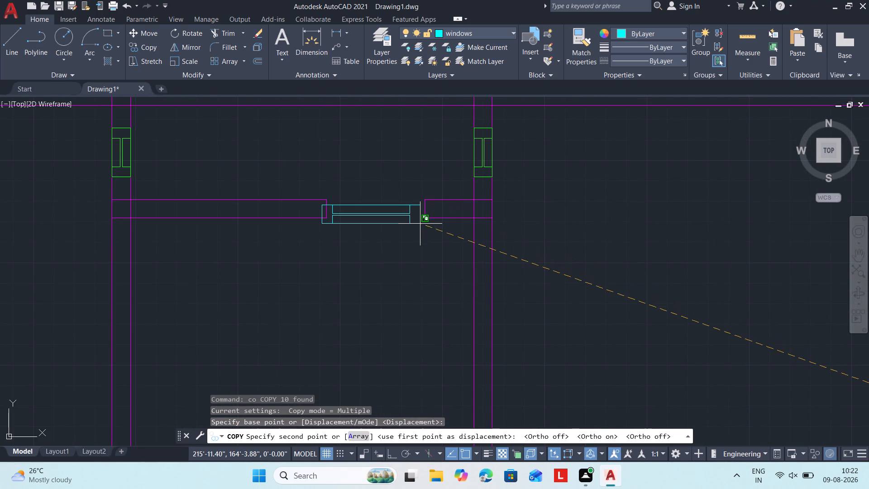
drag(422, 217, 431, 214)
key(Escape)
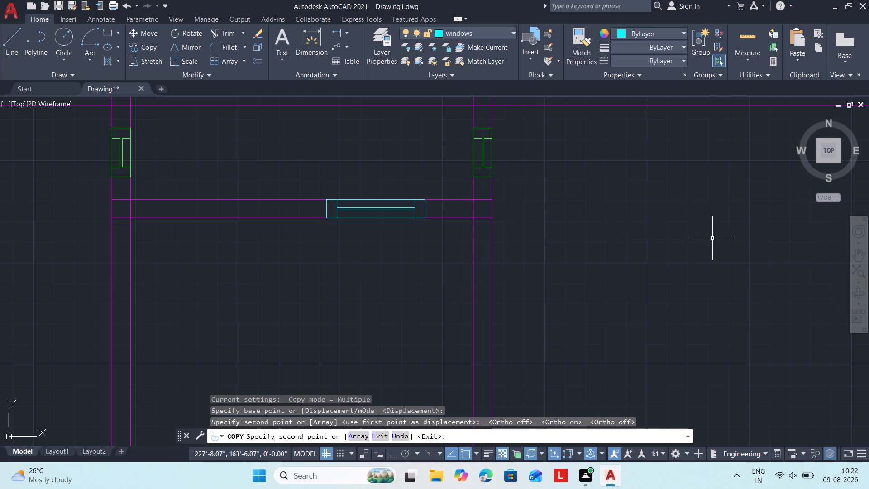
Erase the original window symbol standing outside the floor plan.
scroll(709, 237, down, 3)
middle_drag(713, 233, 347, 289)
middle_drag(431, 327, 534, 231)
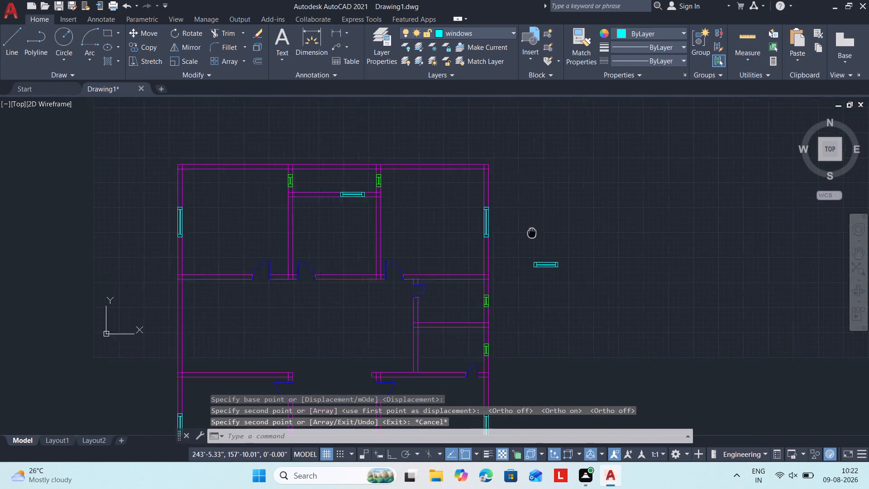
middle_drag(534, 231, 554, 216)
drag(610, 278, 567, 246)
click(522, 216)
text(e)
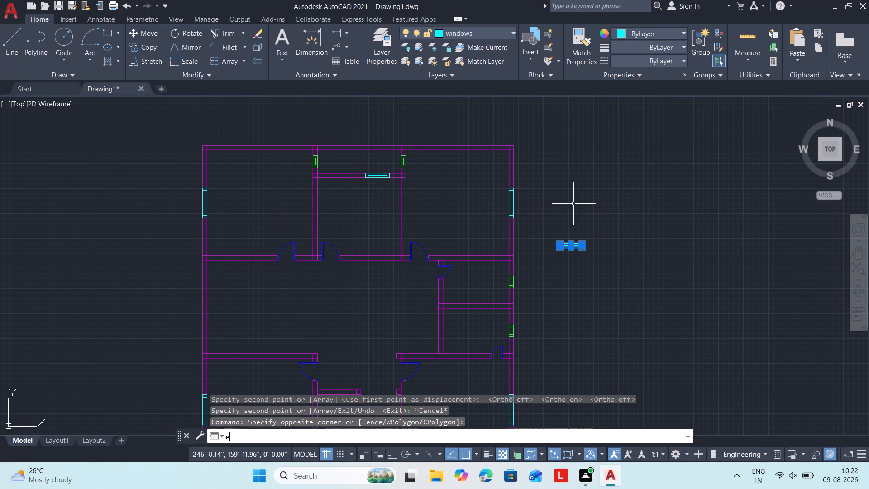
key(space)
Create a layer named arch with the colour yellow and make it the current layer.
click(384, 52)
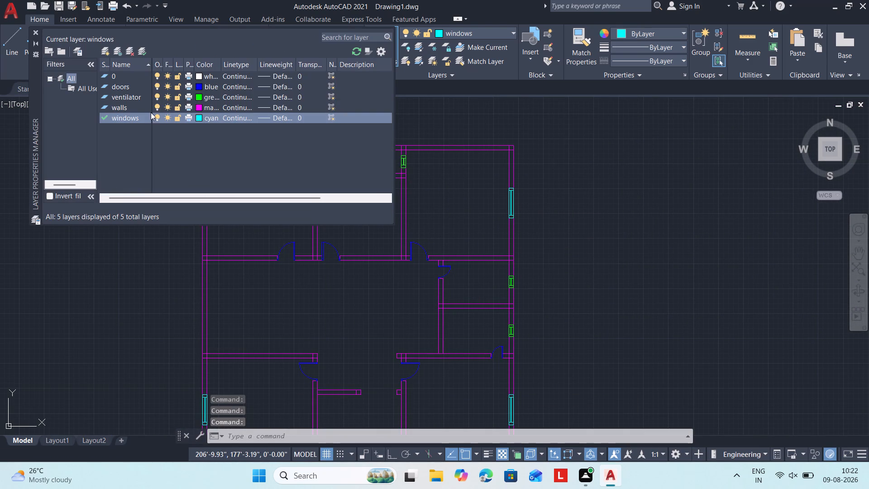
click(103, 43)
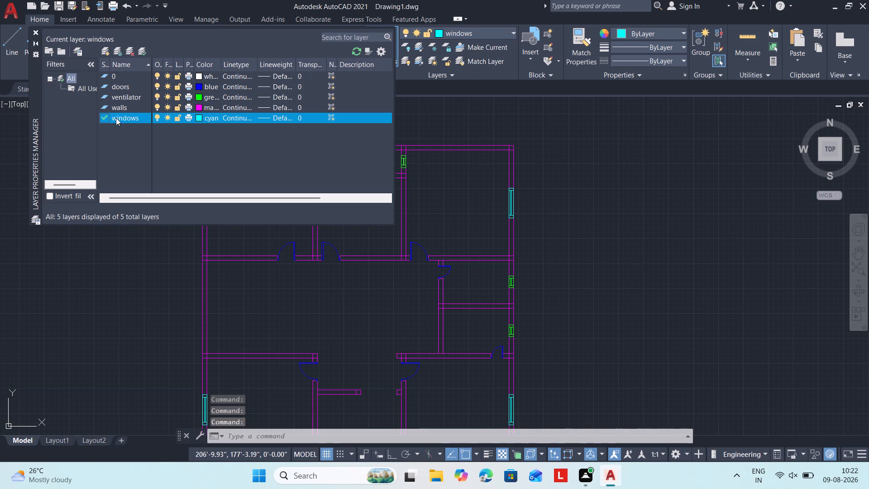
click(104, 46)
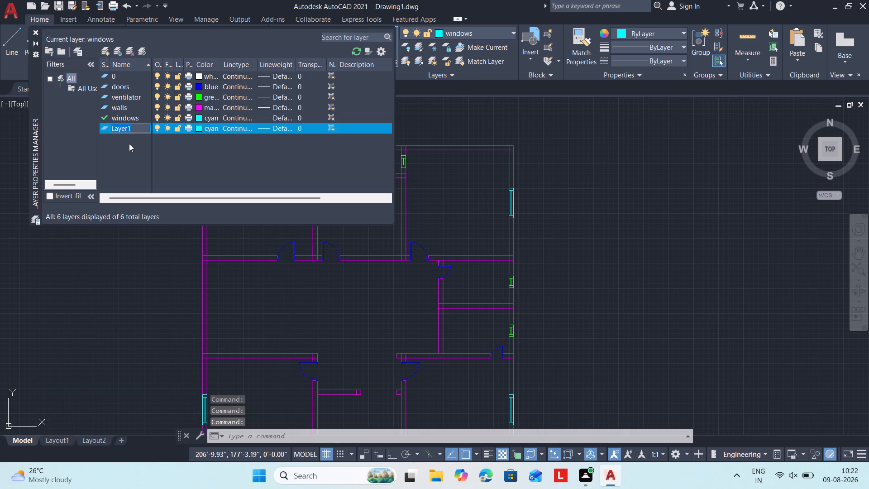
text(arch)
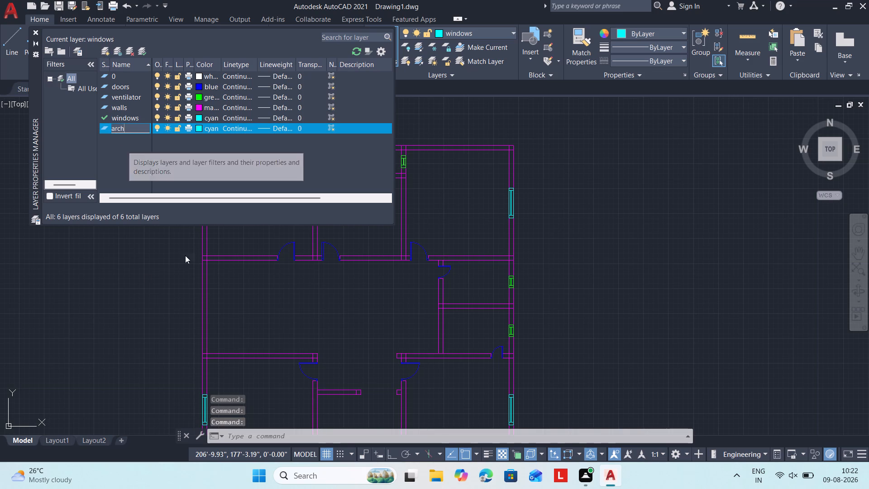
click(197, 131)
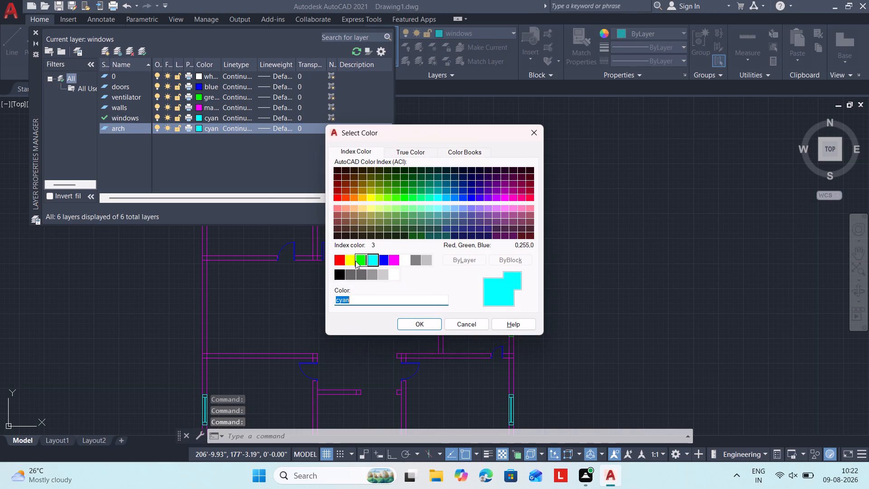
click(361, 261)
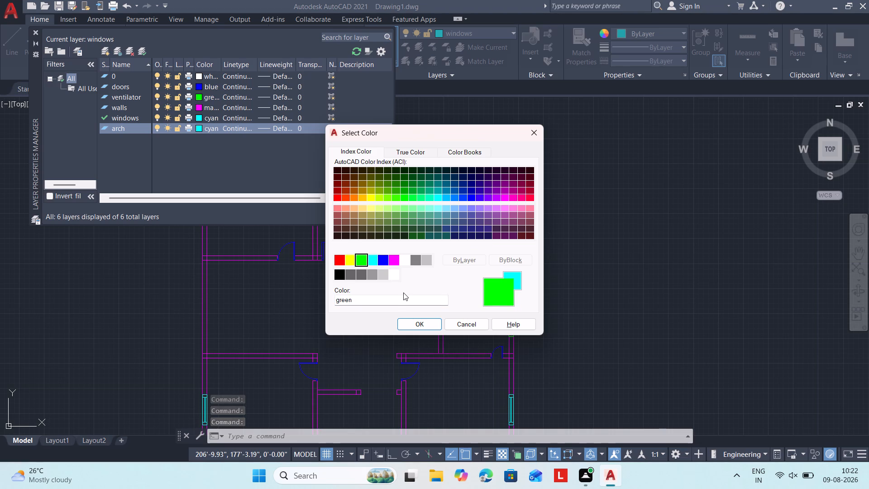
click(350, 257)
click(401, 325)
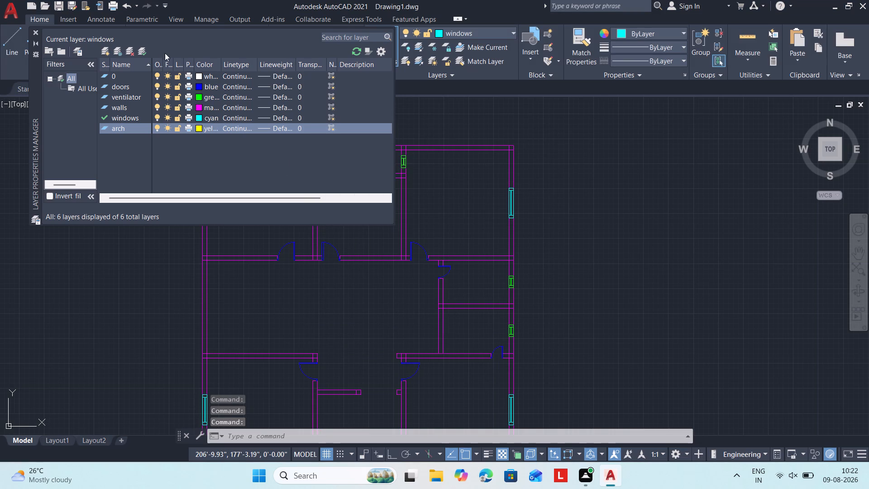
click(146, 48)
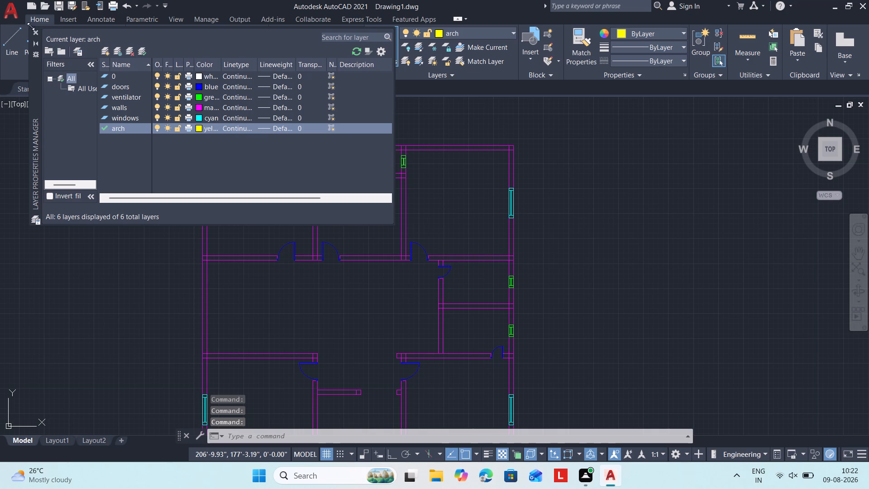
click(34, 32)
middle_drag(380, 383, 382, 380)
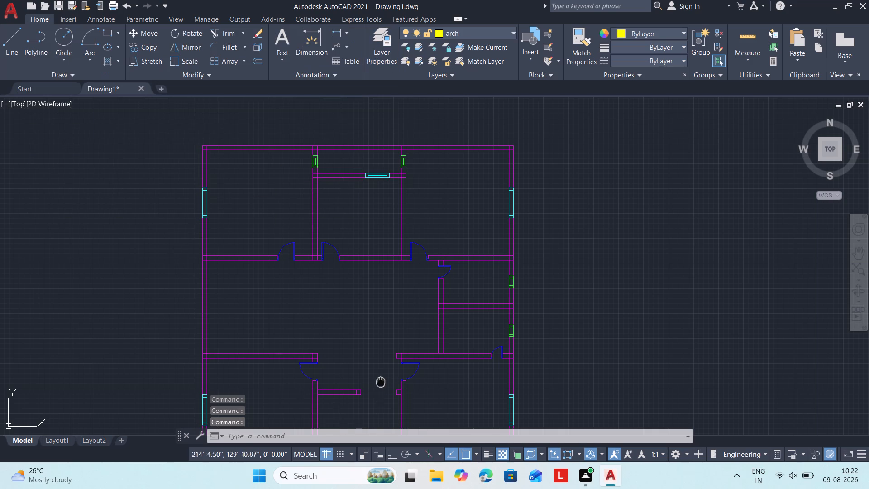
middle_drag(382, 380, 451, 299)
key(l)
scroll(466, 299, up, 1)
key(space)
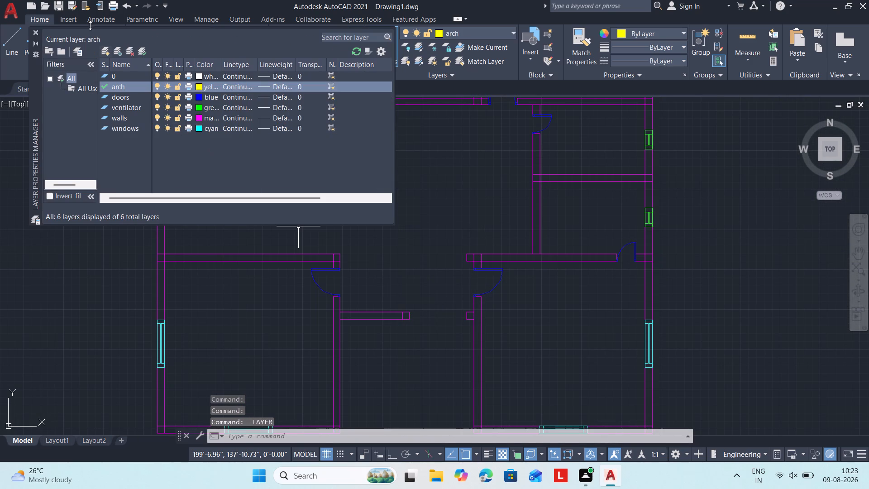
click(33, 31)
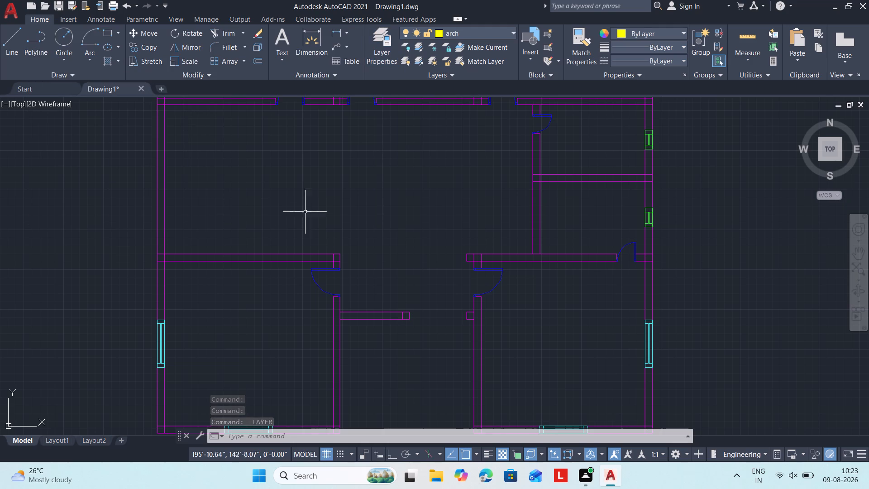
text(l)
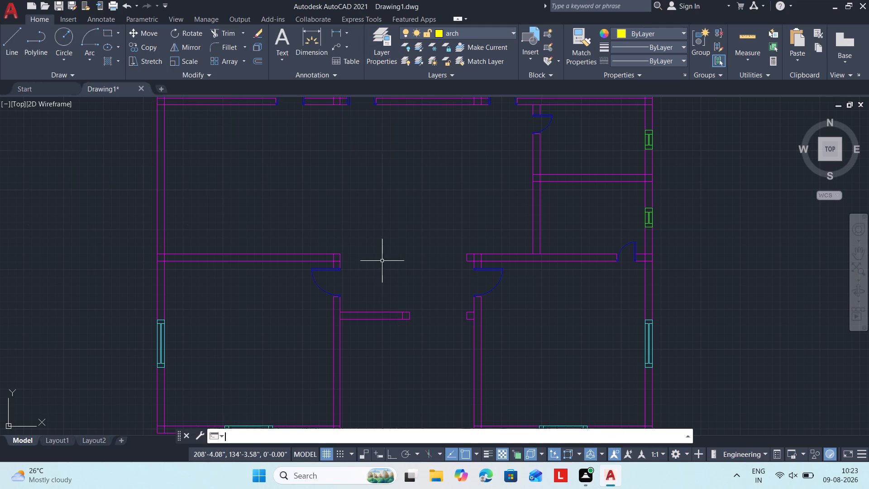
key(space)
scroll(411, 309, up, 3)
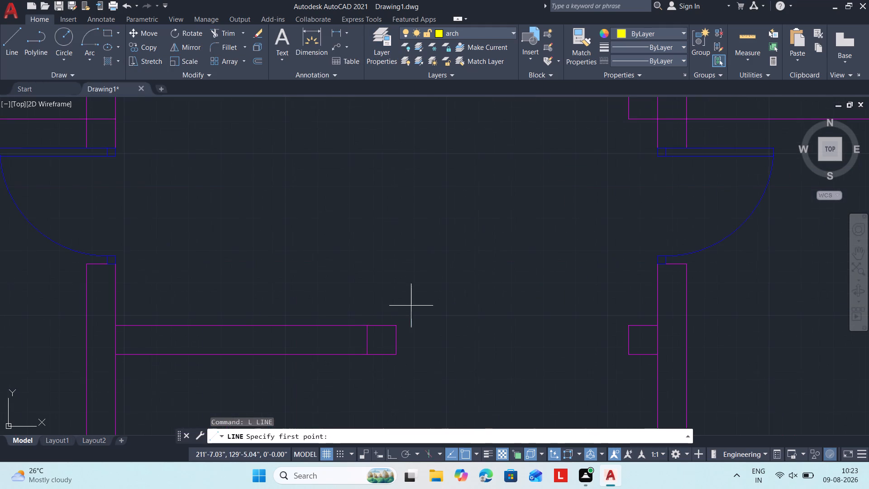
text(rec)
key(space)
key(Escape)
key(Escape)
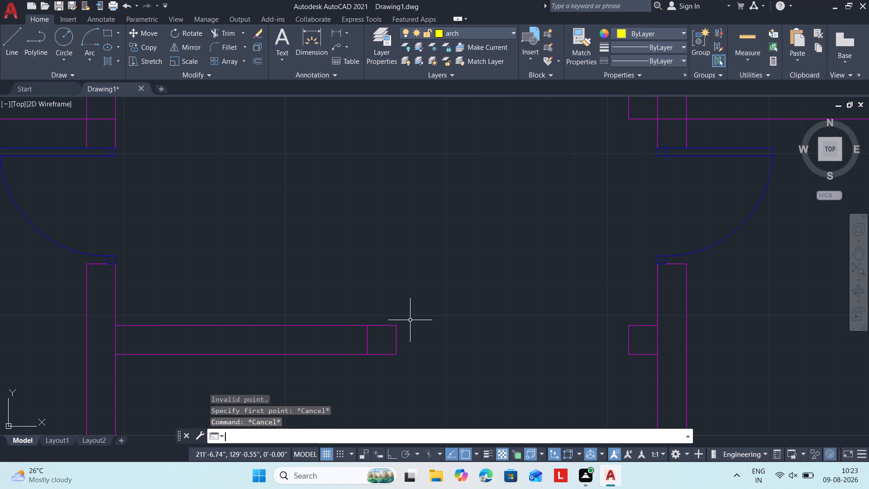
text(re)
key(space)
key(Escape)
Draw a rectangle filling the opening in the short horizontal wall just below the two facing doors, corner to corner.
text(rc)
key(BackSpace)
text(ec)
key(space)
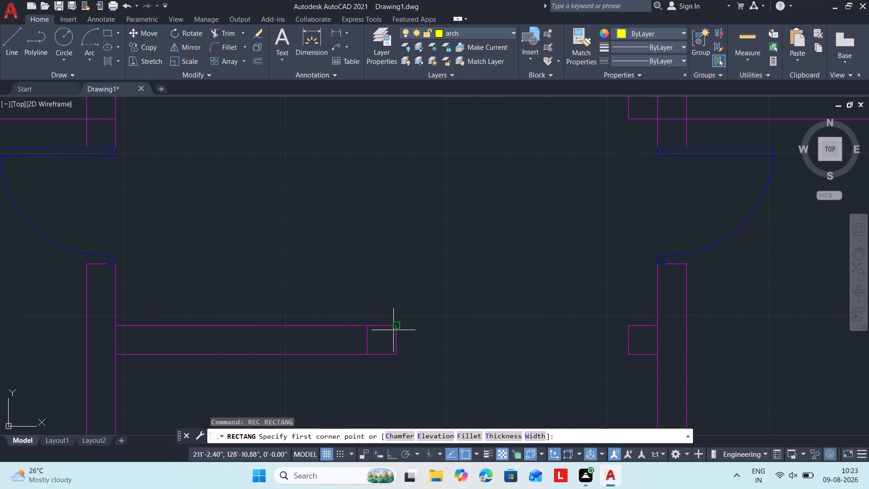
click(396, 328)
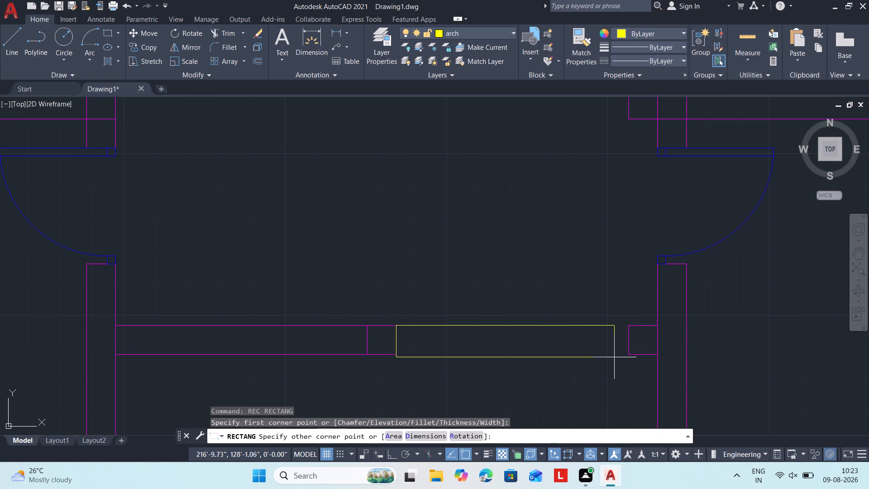
click(630, 357)
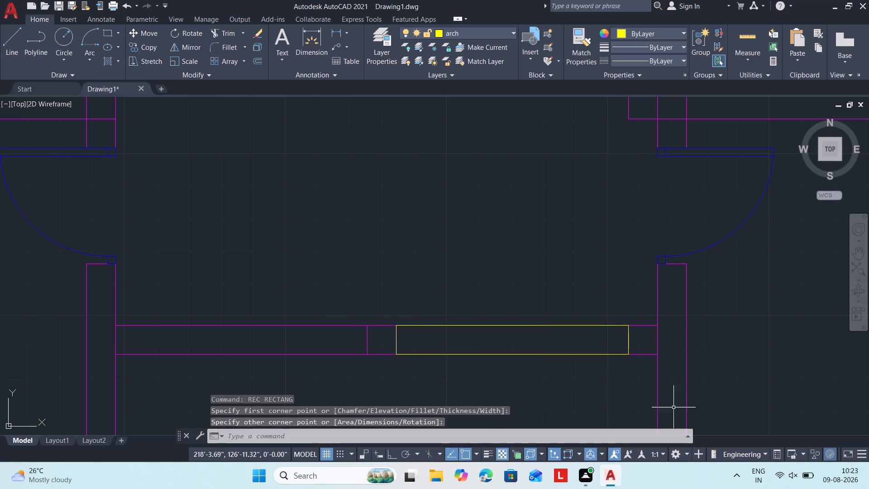
key(Escape)
Draw two diagonal lines corner to corner across the yellow rectangle in the short horizontal wall's opening to form a cross.
text(l)
key(space)
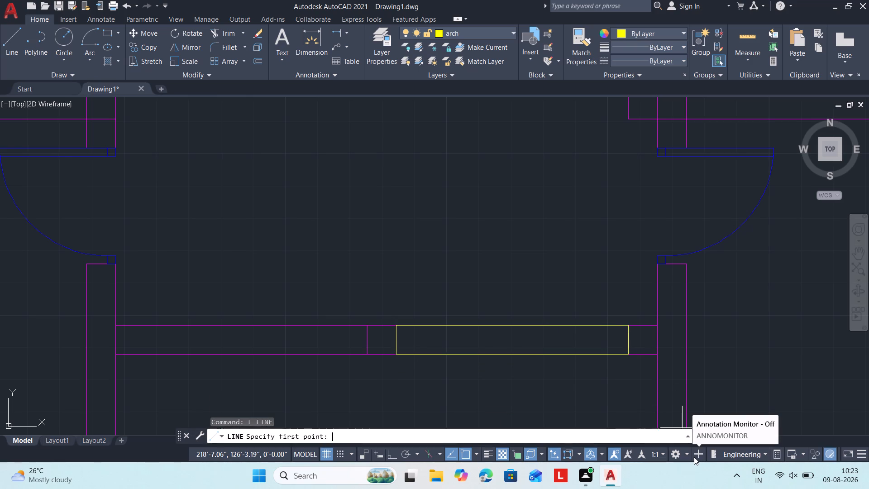
click(627, 354)
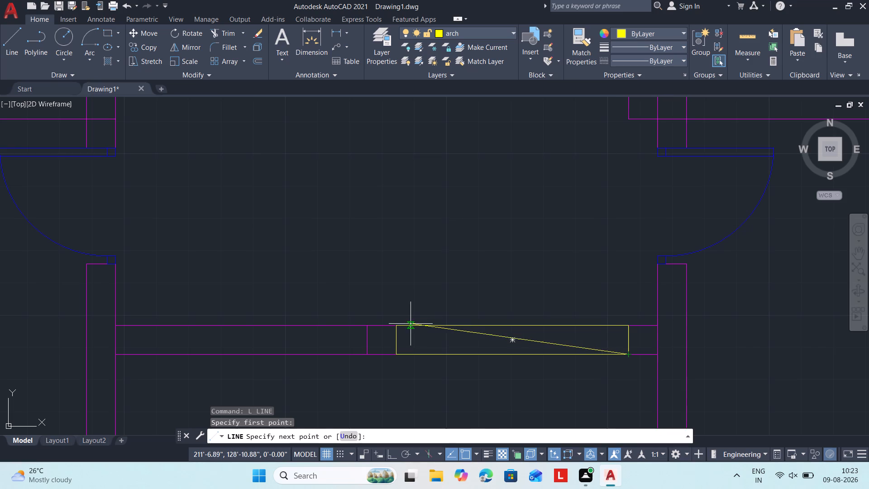
click(396, 327)
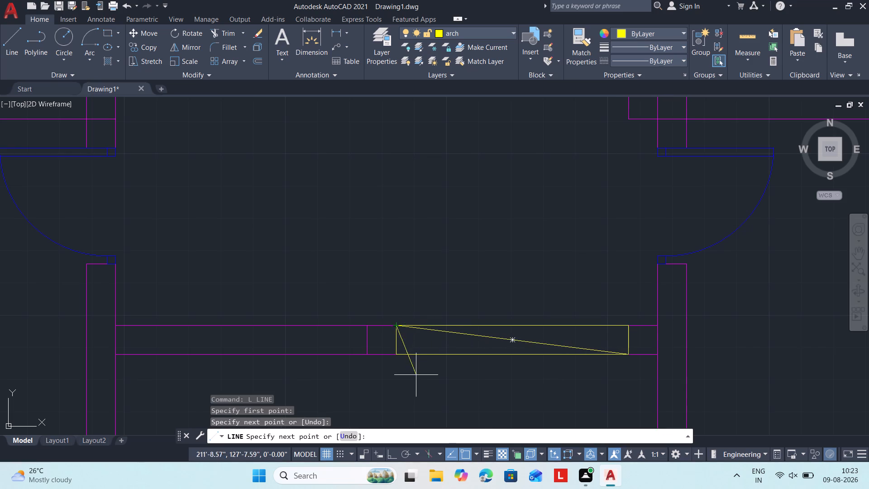
key(space)
key(space)
drag(397, 354, 408, 344)
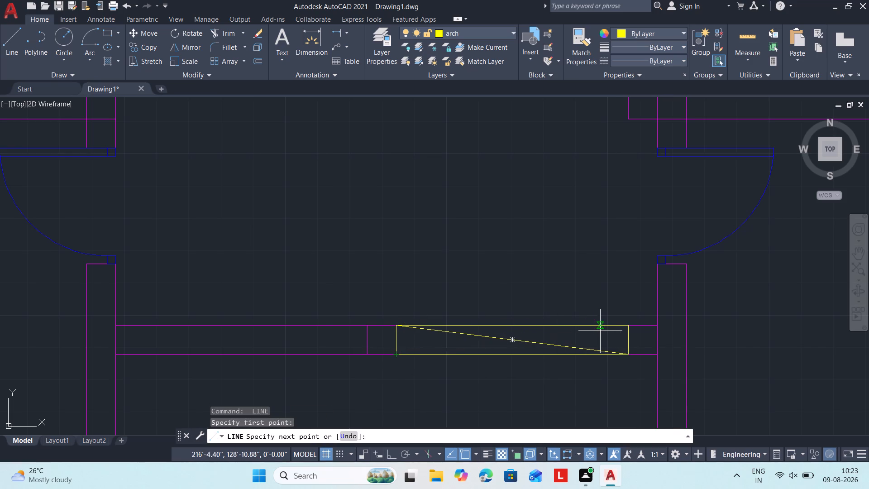
click(624, 327)
key(Escape)
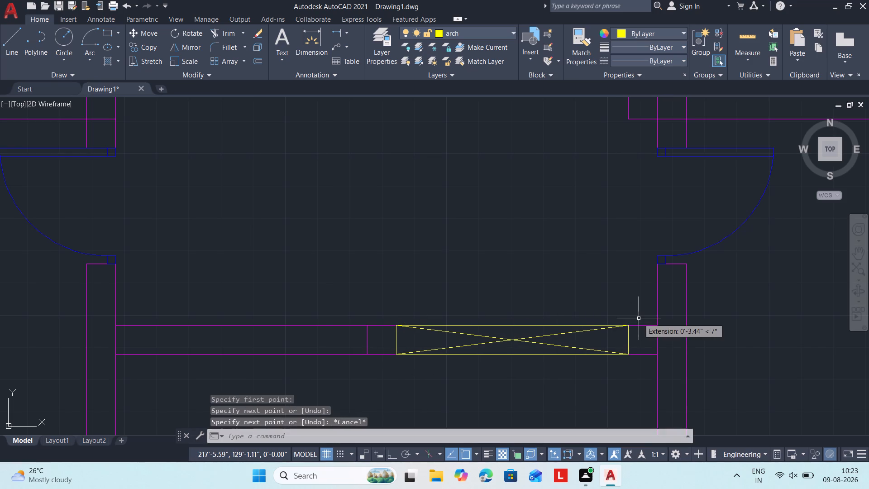
Rename the arch layer as sliding door.
scroll(585, 332, down, 2)
middle_drag(573, 336, 549, 285)
scroll(549, 285, down, 2)
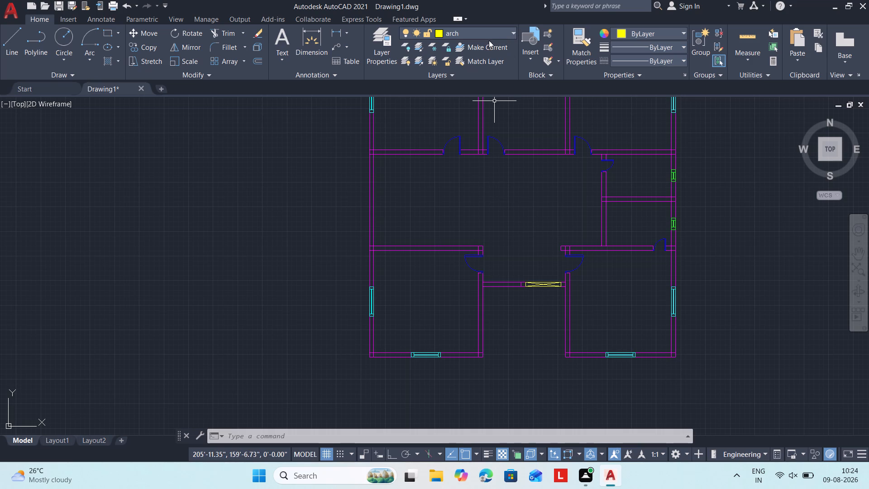
click(380, 36)
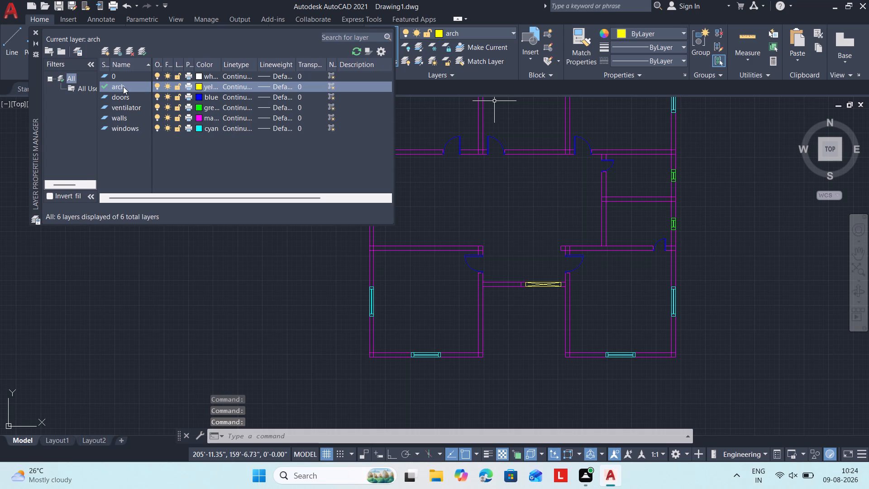
double_click(123, 86)
click(136, 83)
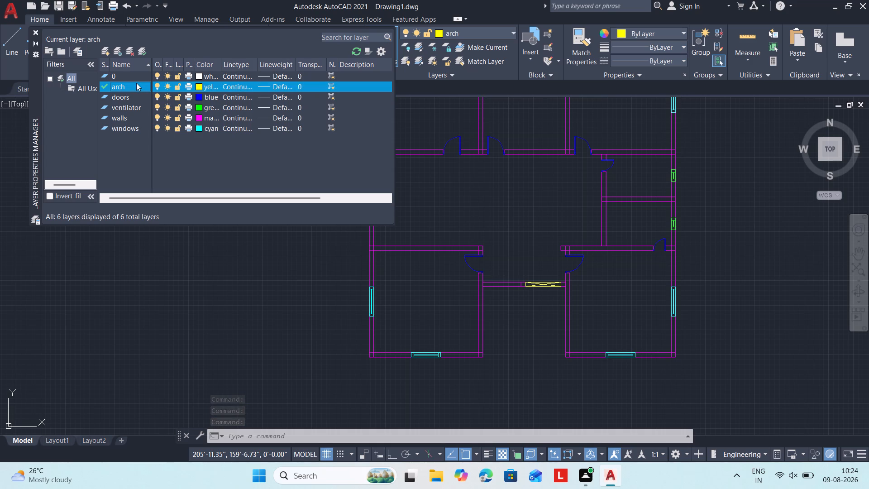
double_click(136, 83)
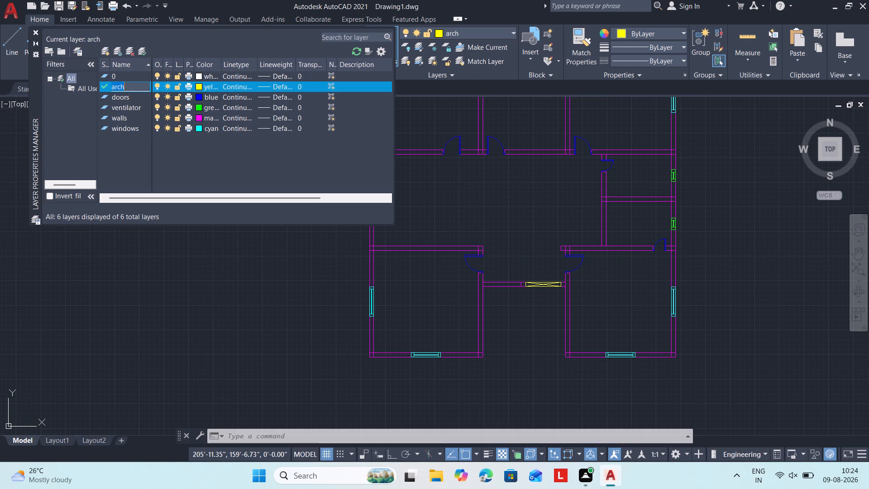
key(BackSpace)
key(BackSpace)
key(BackSpace)
key(BackSpace)
text(sli)
text(ding door)
click(141, 53)
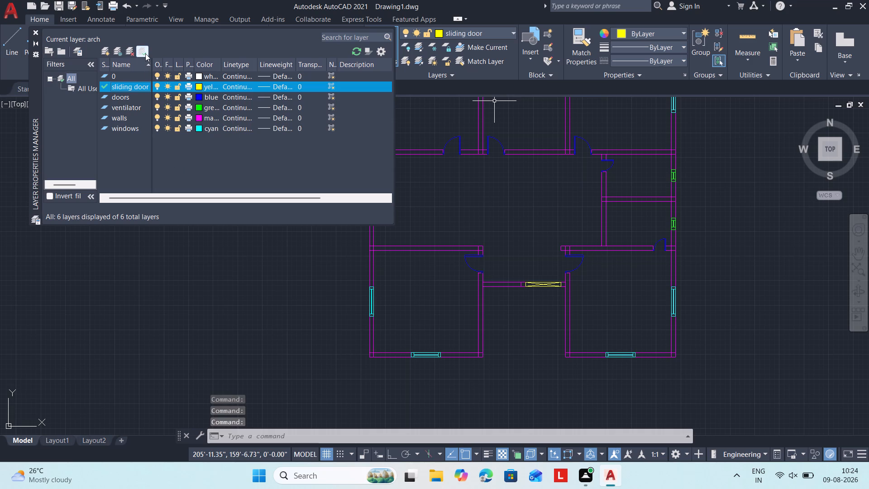
click(145, 53)
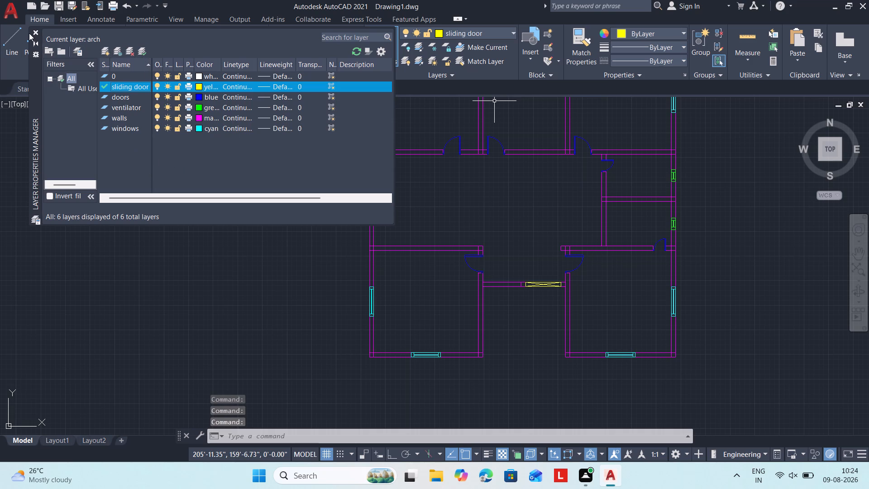
click(36, 33)
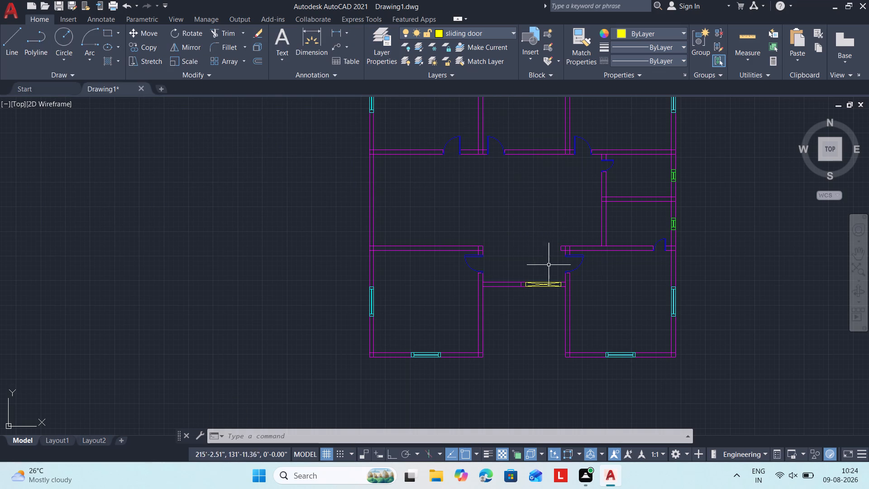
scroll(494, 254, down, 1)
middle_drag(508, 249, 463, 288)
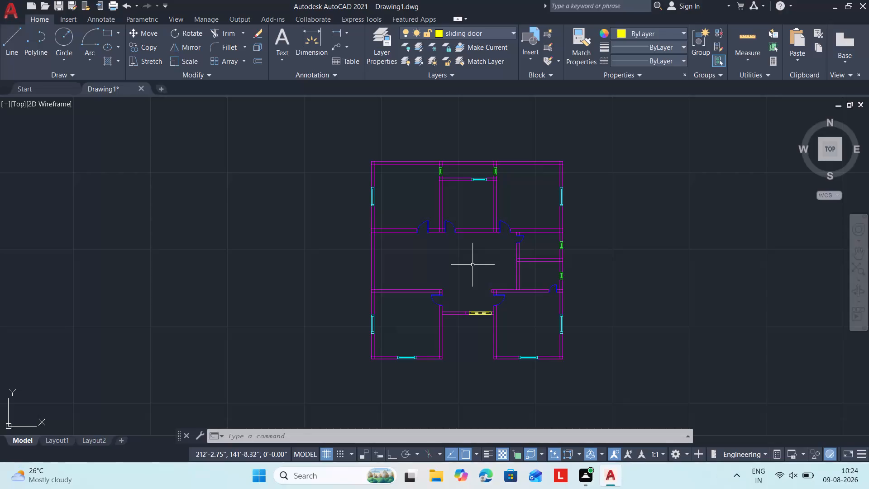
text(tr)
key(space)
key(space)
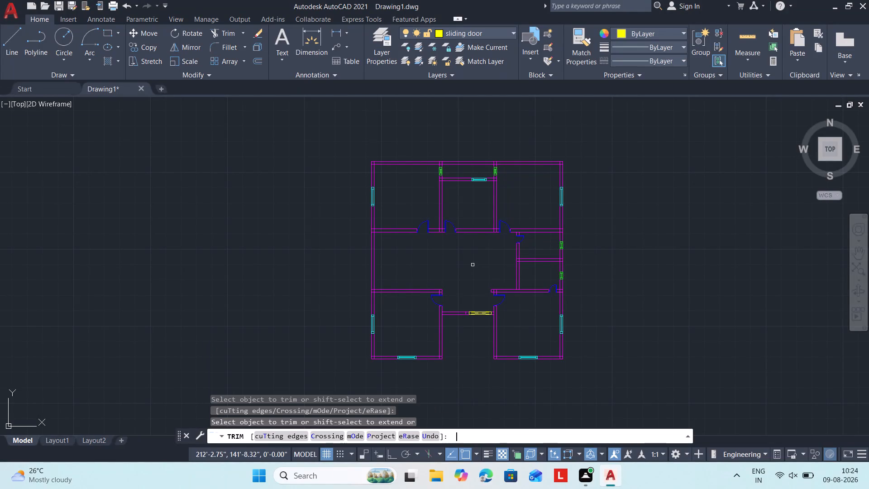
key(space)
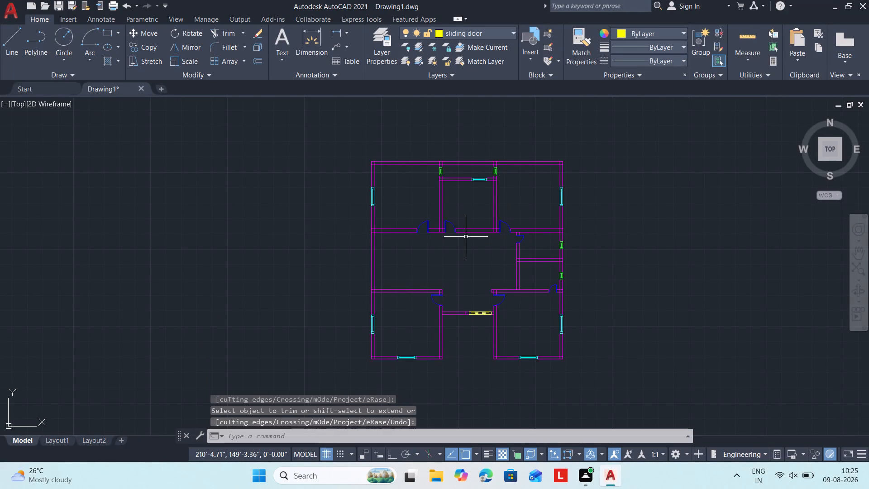
Trim the overlapping inner wall line ends at the floor plan's upper-left outer corner.
text(tr)
key(space)
key(space)
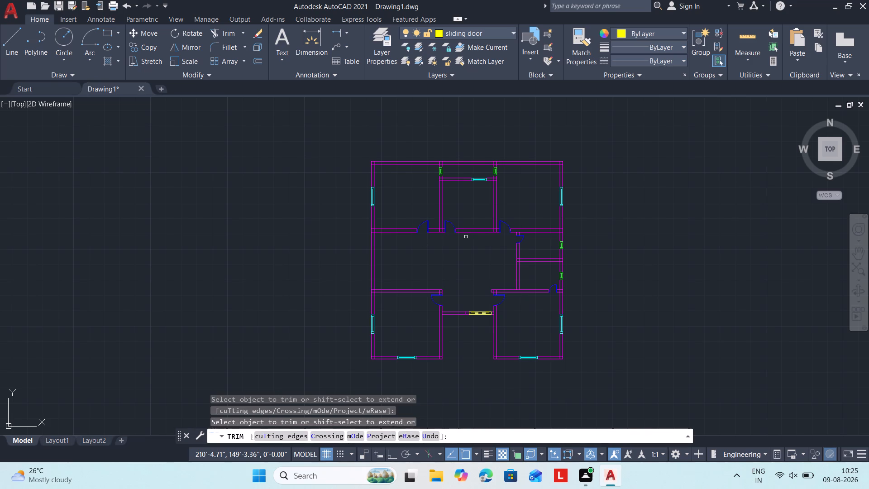
scroll(365, 155, up, 3)
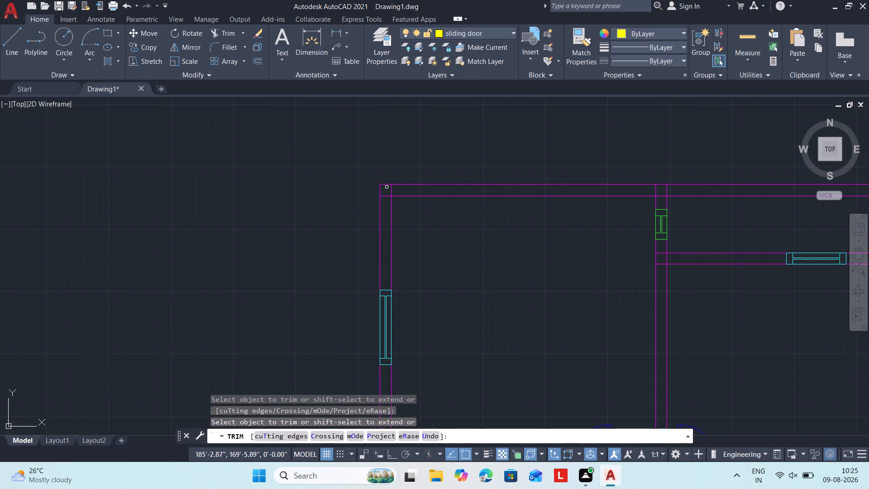
click(394, 189)
click(377, 191)
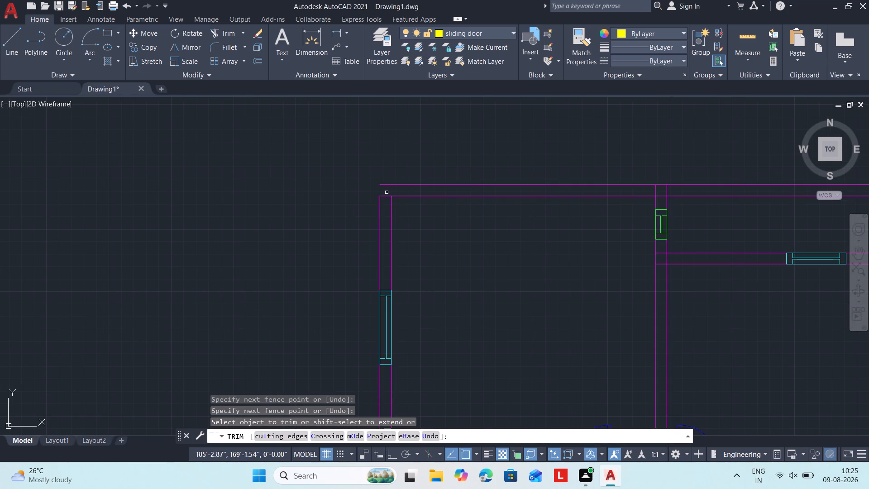
key(ctrl+z)
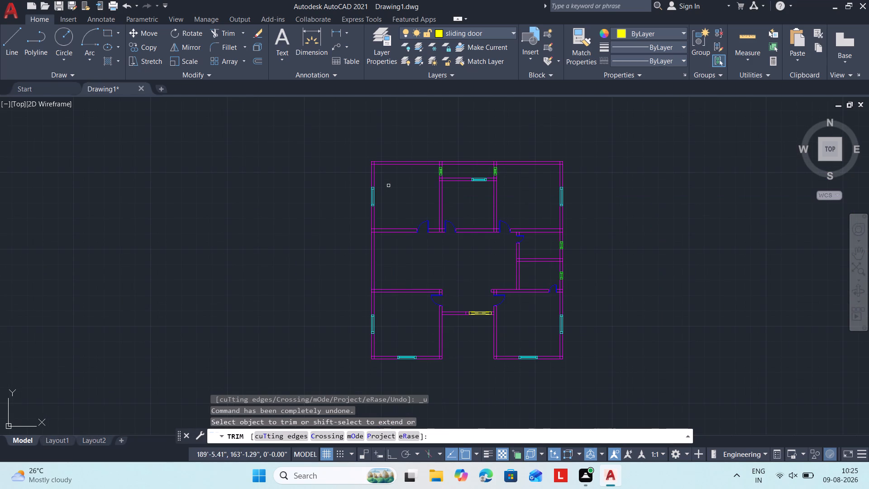
scroll(385, 185, up, 2)
middle_drag(376, 171, 400, 222)
scroll(376, 171, up, 1)
scroll(400, 222, up, 1)
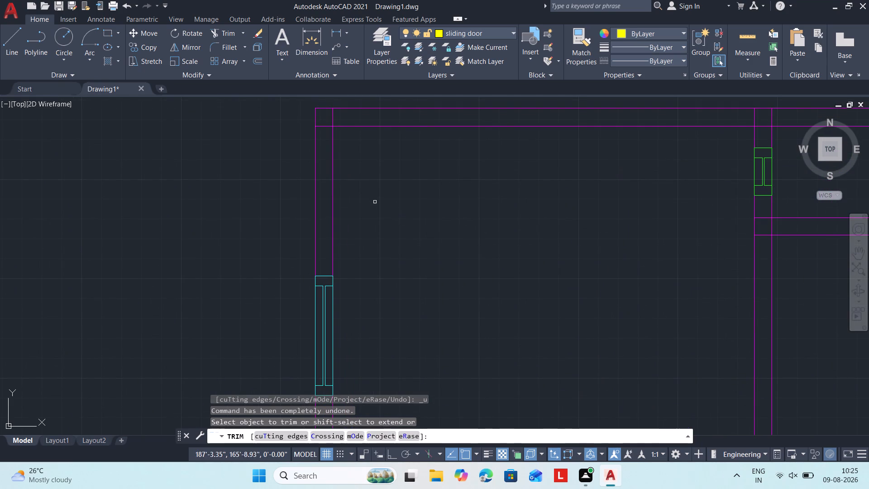
click(342, 114)
double_click(324, 113)
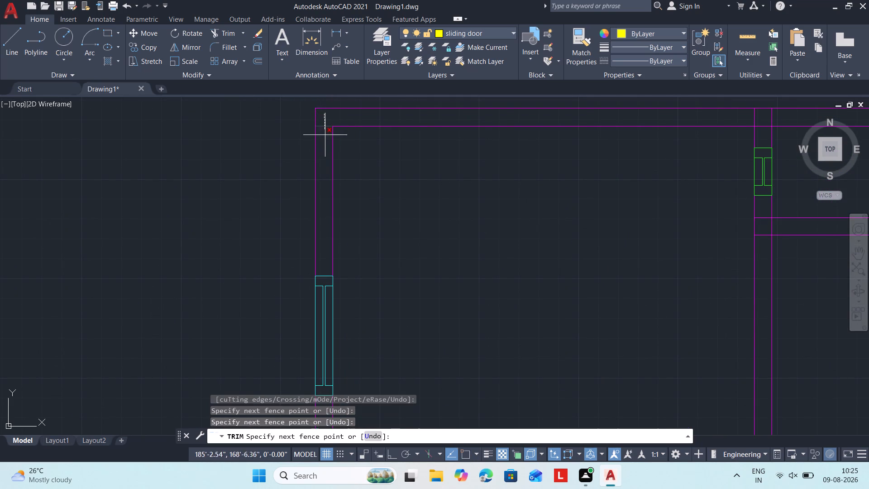
click(325, 142)
Trim the overlapping lines where the left upper ventilator's wall meets the top outer wall and the short window wall.
middle_drag(541, 119, 211, 154)
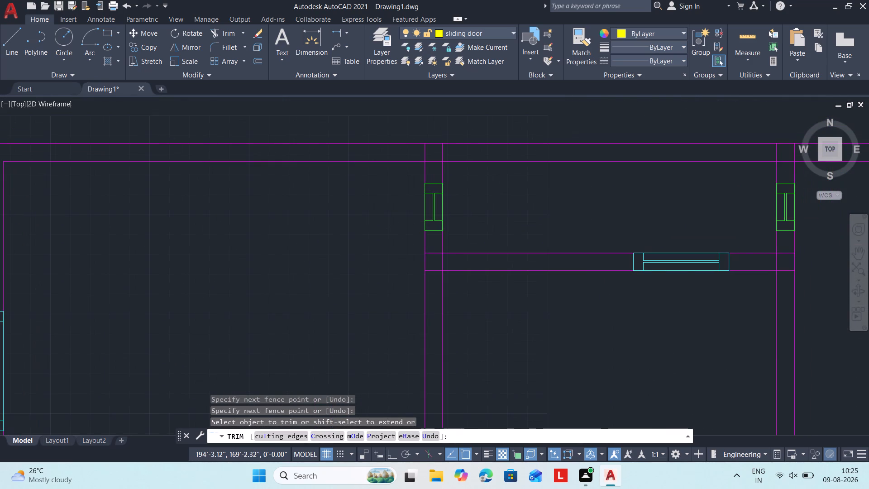
click(415, 154)
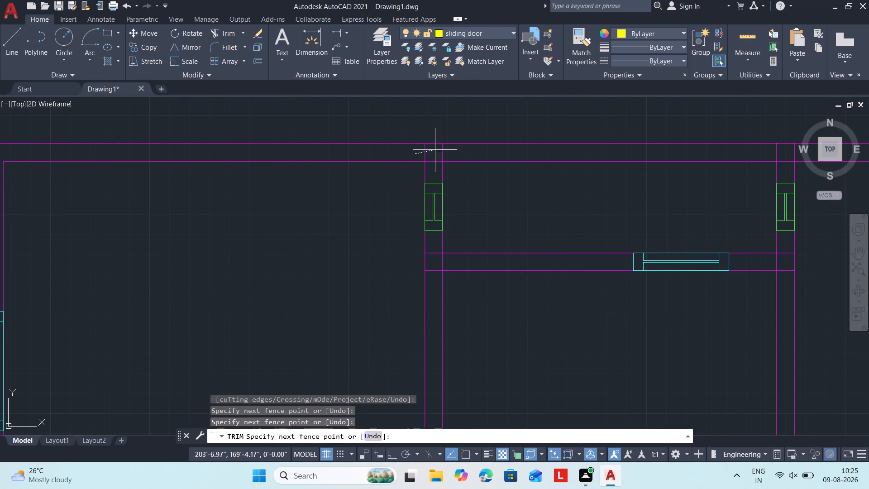
click(458, 153)
click(436, 157)
click(431, 173)
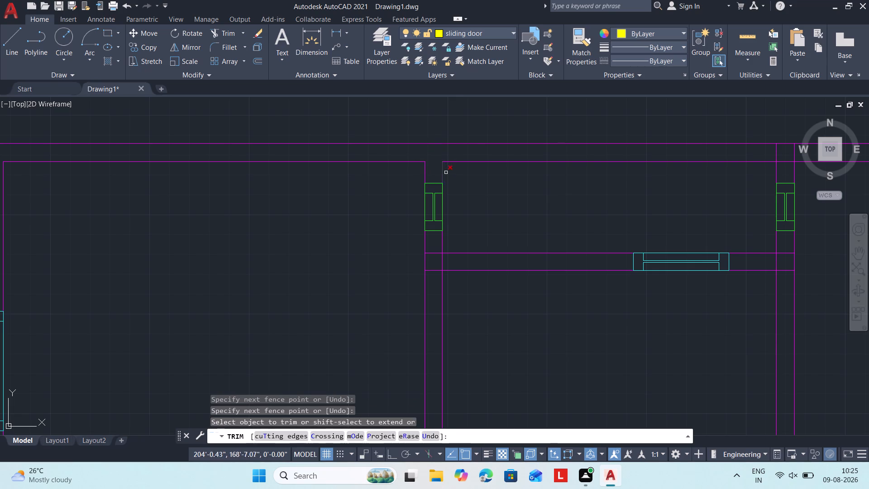
click(439, 245)
click(437, 284)
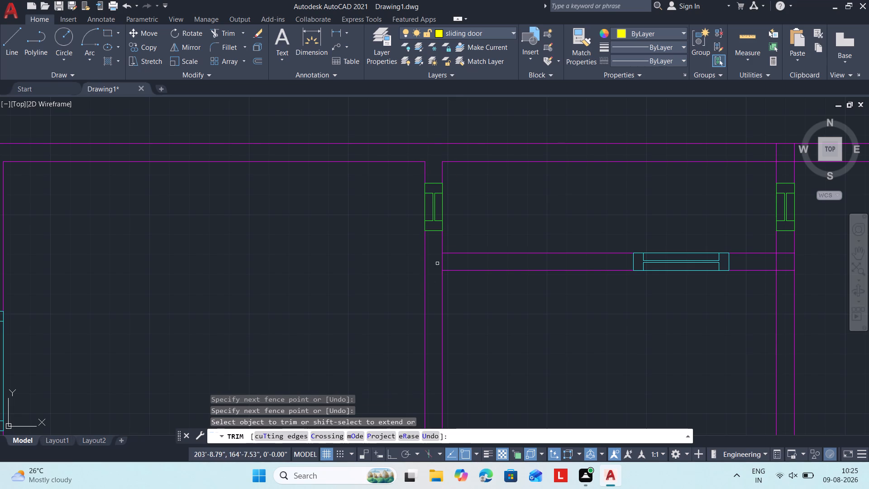
drag(437, 260, 446, 261)
click(483, 260)
drag(534, 261, 540, 260)
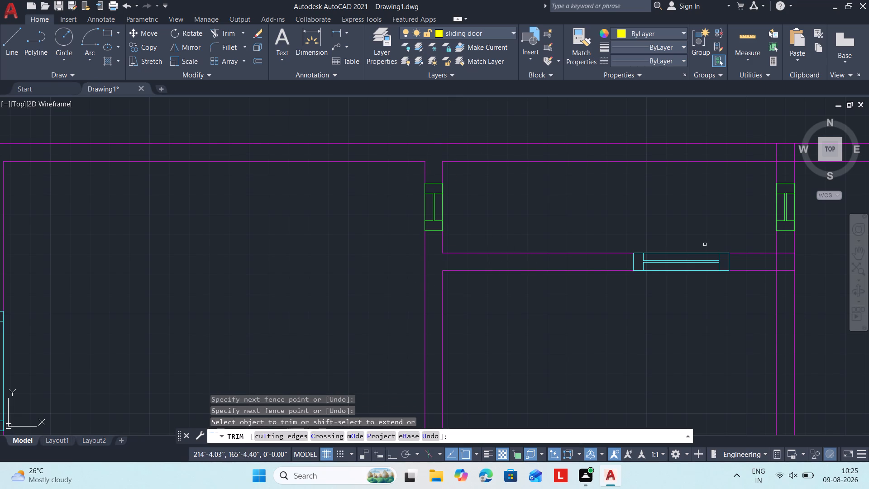
Trim the overlapping lines where the right upper ventilator's wall meets the top outer wall and the short window wall.
middle_drag(783, 172, 417, 206)
scroll(772, 181, up, 1)
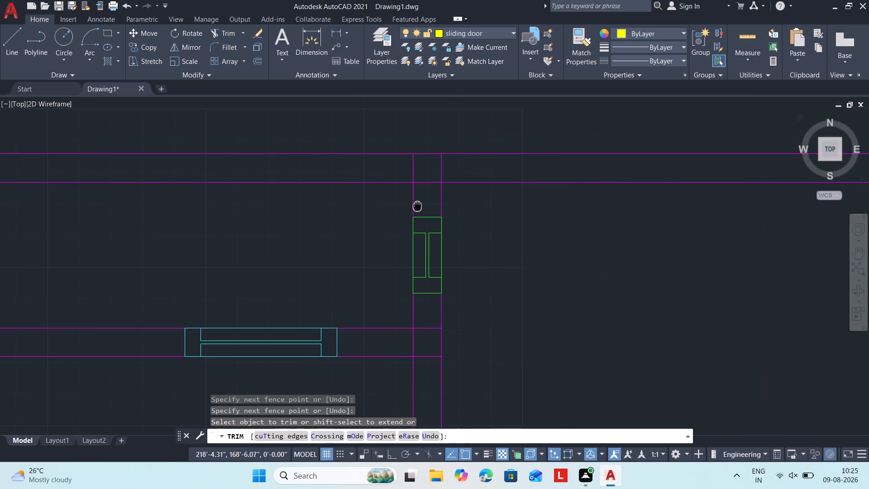
drag(397, 163, 424, 158)
drag(468, 169, 449, 174)
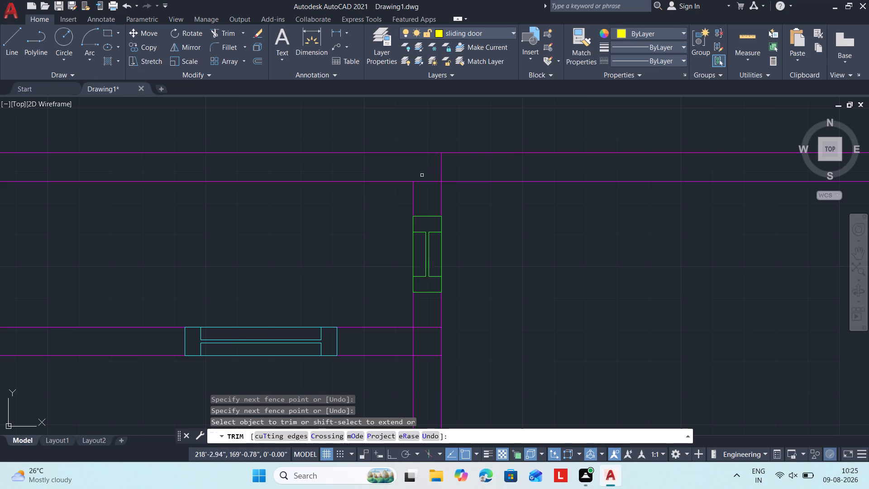
click(439, 169)
click(456, 169)
drag(429, 171, 428, 177)
click(431, 201)
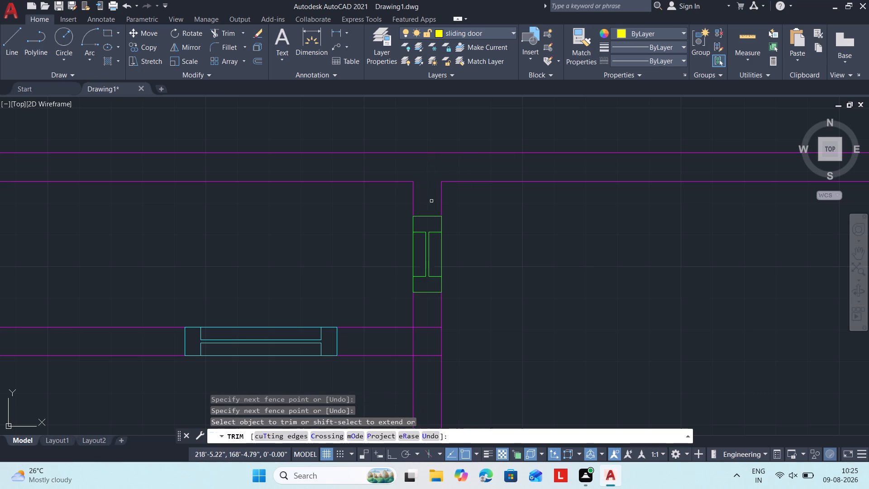
click(430, 322)
drag(429, 380, 428, 366)
drag(432, 343, 425, 342)
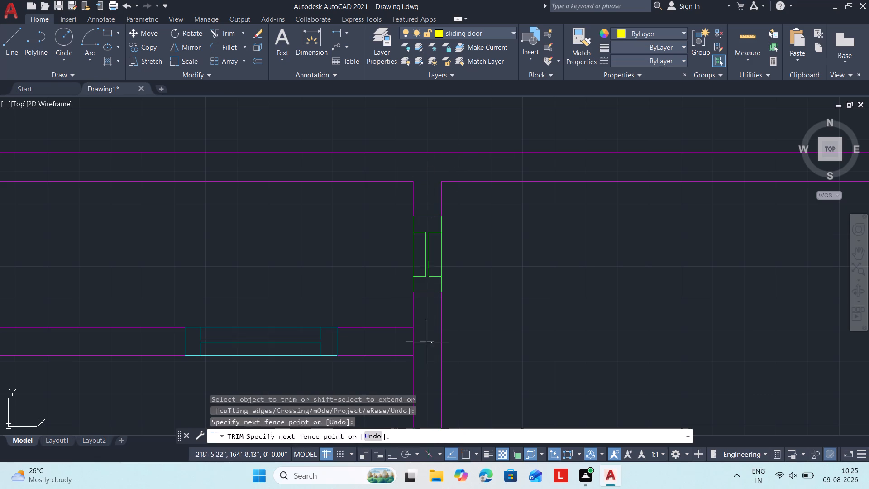
drag(425, 342, 415, 342)
drag(391, 341, 399, 341)
click(426, 341)
Trim the overlapping inner wall line ends at the floor plan's upper-right outer corner.
middle_drag(610, 166, 467, 205)
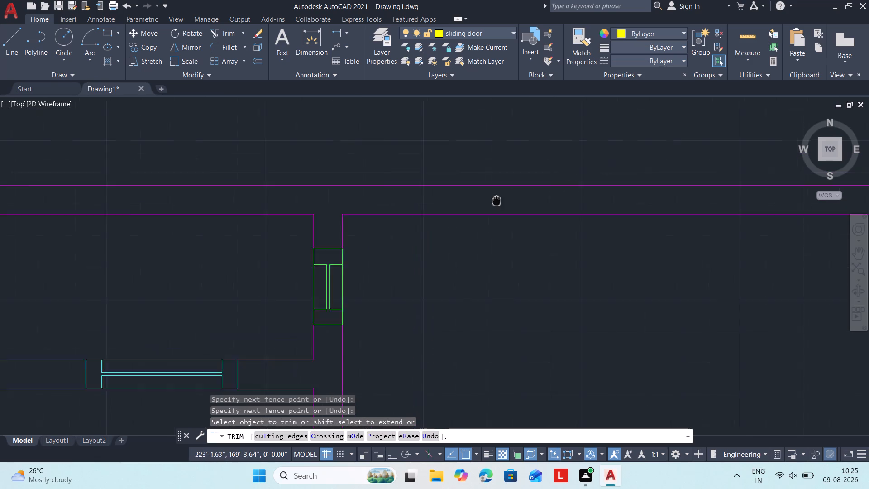
middle_drag(467, 205, 184, 177)
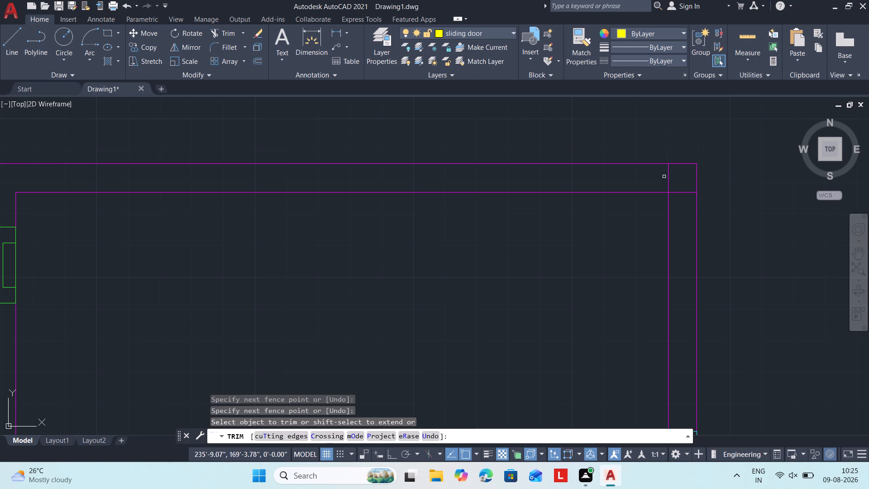
drag(656, 179, 650, 180)
double_click(679, 180)
drag(683, 212, 685, 205)
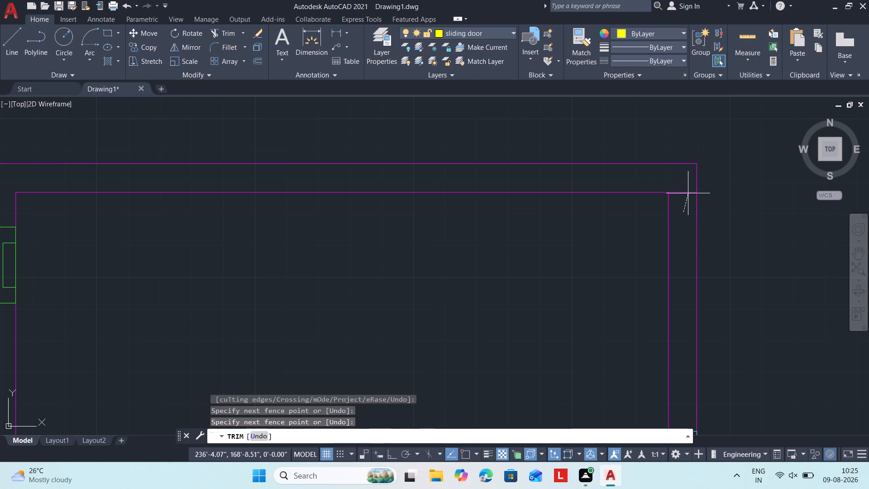
click(688, 182)
middle_drag(686, 193, 677, 197)
scroll(681, 197, down, 3)
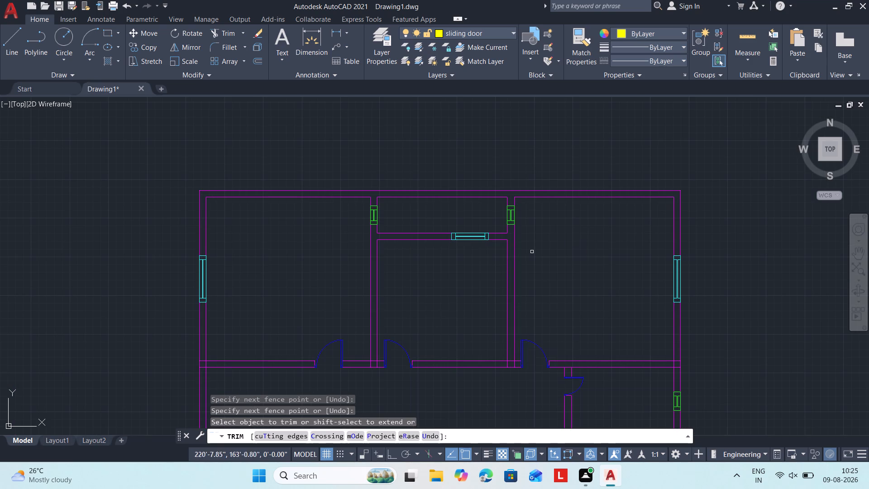
Trim the overlapping lines where the upper rooms' bottom wall meets the left outer wall.
middle_drag(378, 300, 423, 193)
scroll(249, 254, up, 2)
click(249, 244)
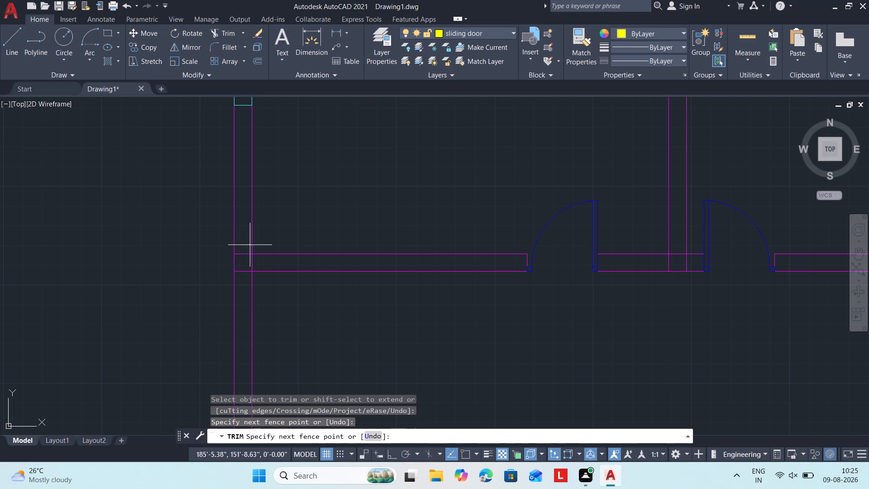
click(241, 286)
click(248, 260)
click(271, 264)
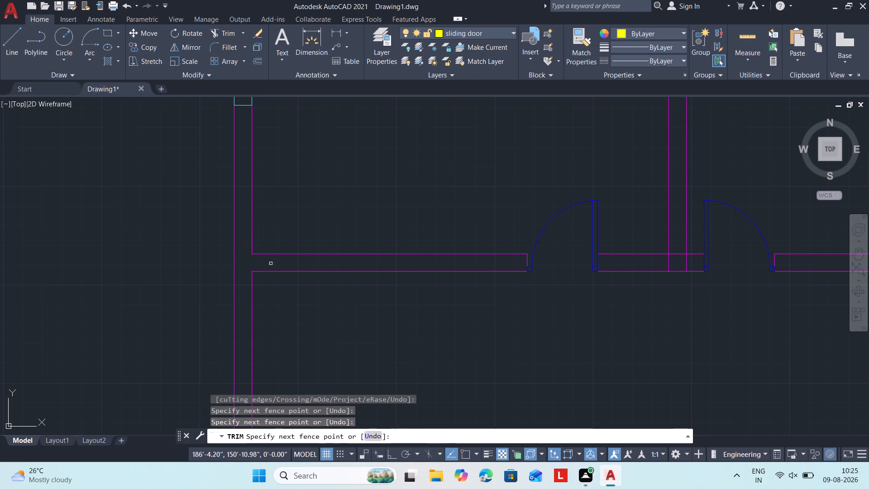
Trim the overlapping lines where the middle upper room's left wall meets the upper rooms' bottom wall.
middle_drag(642, 245, 503, 243)
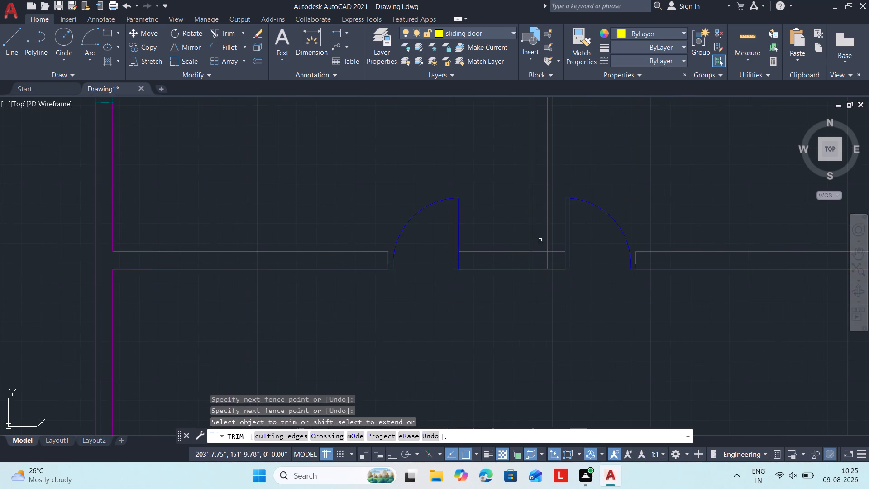
click(540, 240)
click(540, 258)
click(554, 259)
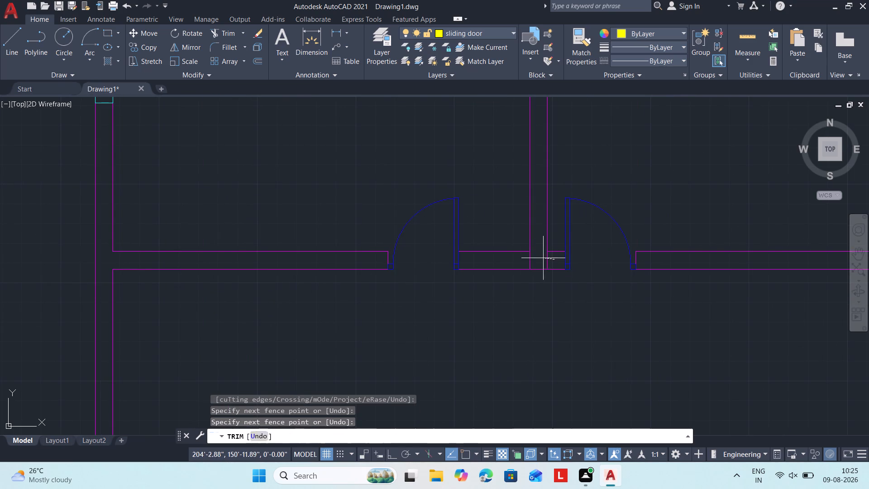
click(509, 257)
Trim the overlapping lines where the middle upper room's right wall meets the upper rooms' bottom wall.
middle_drag(670, 251, 245, 285)
click(458, 279)
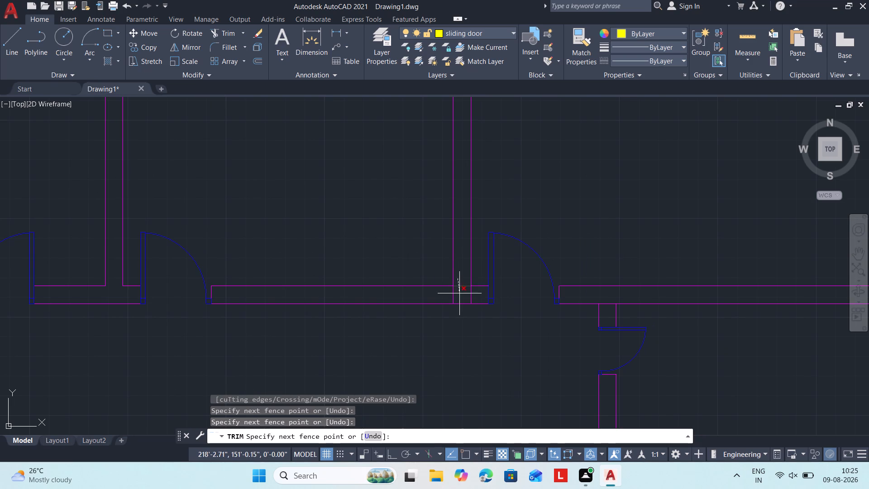
click(459, 293)
click(478, 294)
click(428, 294)
Trim the overlapping lines where the small room's door wall and the right outer wall meet the upper rooms' bottom wall.
middle_drag(586, 276, 519, 278)
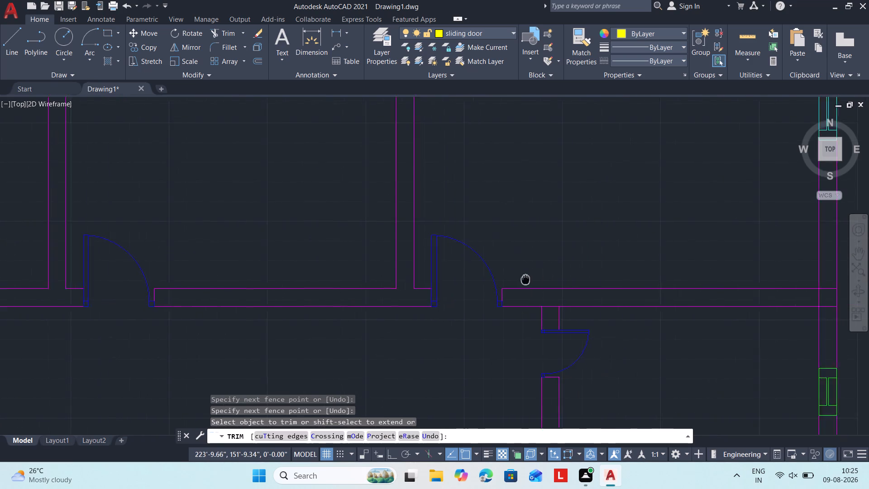
middle_drag(519, 278, 468, 278)
click(487, 303)
click(491, 320)
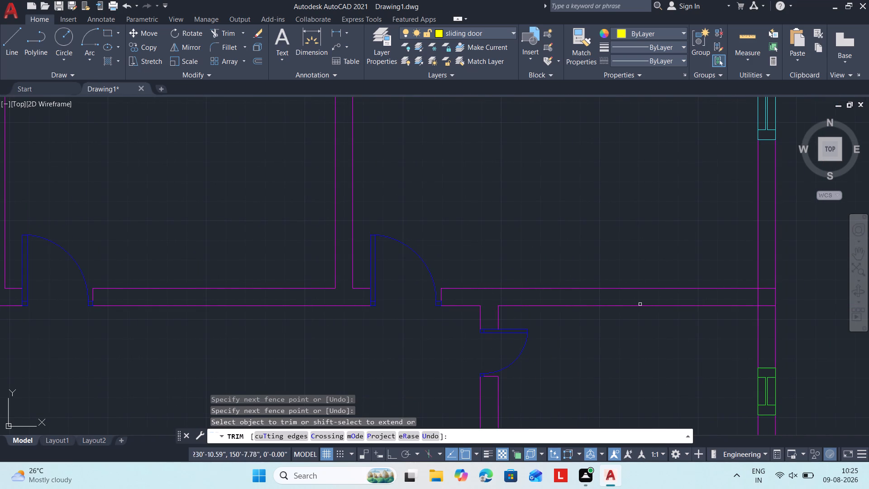
click(766, 281)
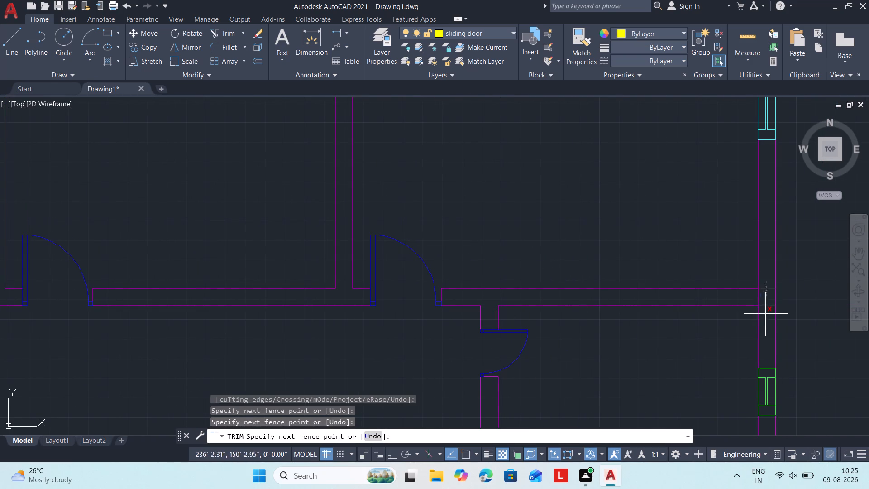
click(767, 315)
click(763, 297)
click(735, 299)
Trim the overlapping lines at both ends of the partition wall between the two small rooms with ventilators on the right side.
middle_drag(727, 296, 700, 280)
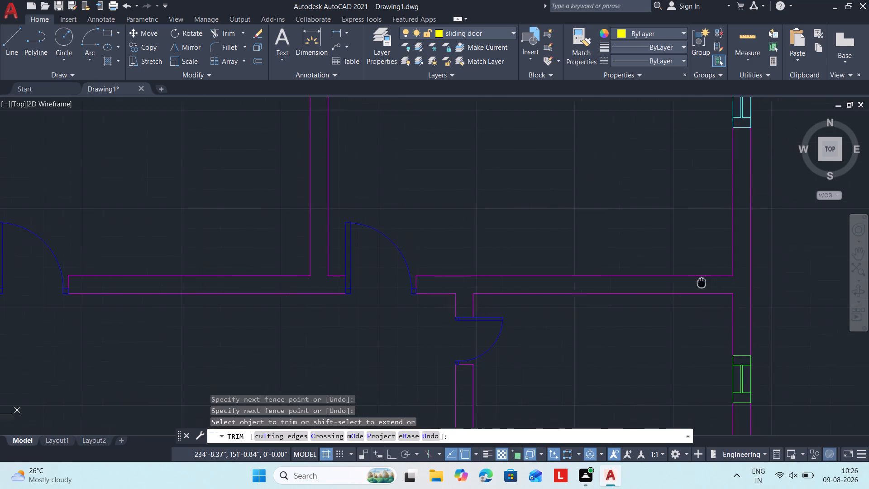
middle_drag(700, 280, 697, 57)
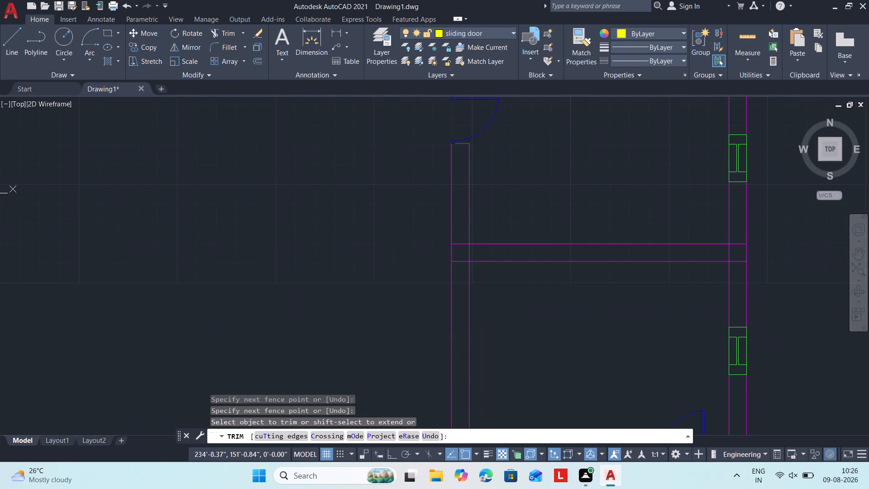
middle_drag(697, 57, 697, 58)
click(739, 230)
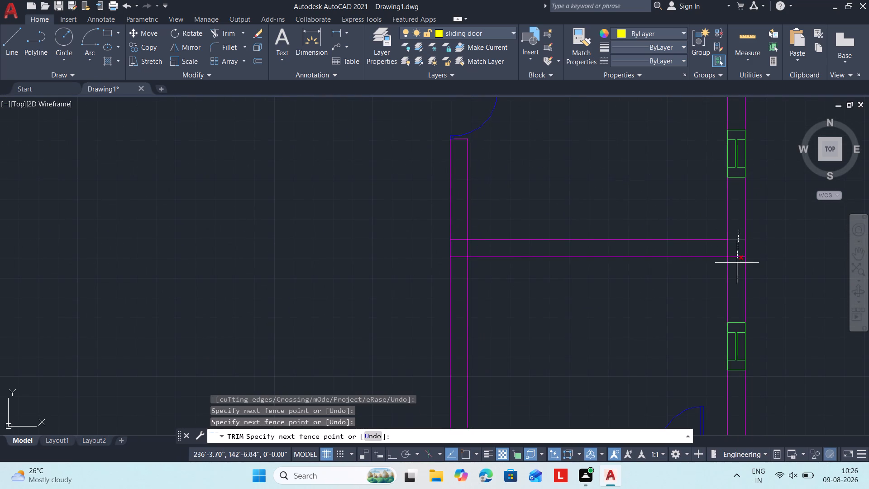
click(735, 278)
click(736, 250)
click(717, 249)
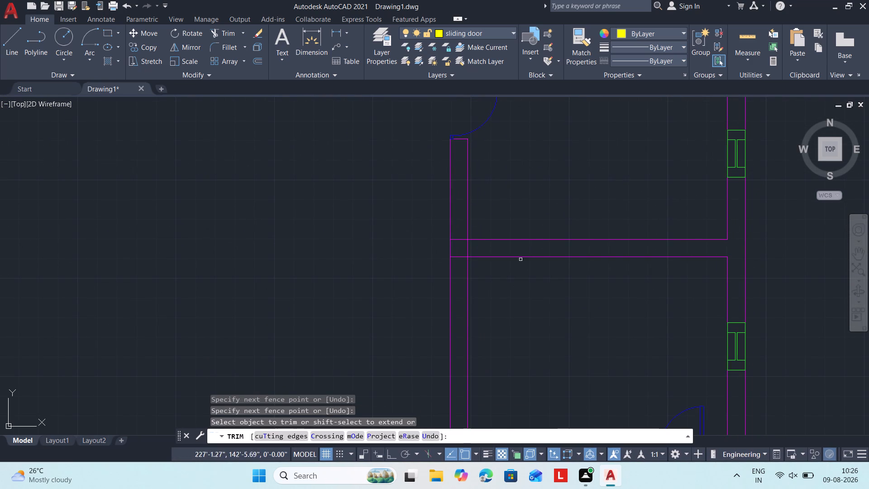
click(477, 250)
click(463, 247)
click(463, 223)
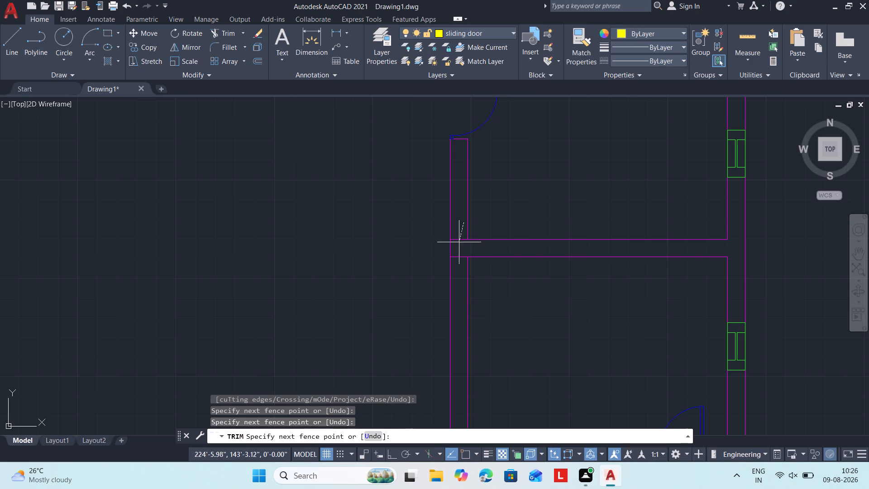
click(460, 275)
Trim the overlapping lines where the lower-left room's top wall meets the left outer wall.
scroll(593, 285, down, 1)
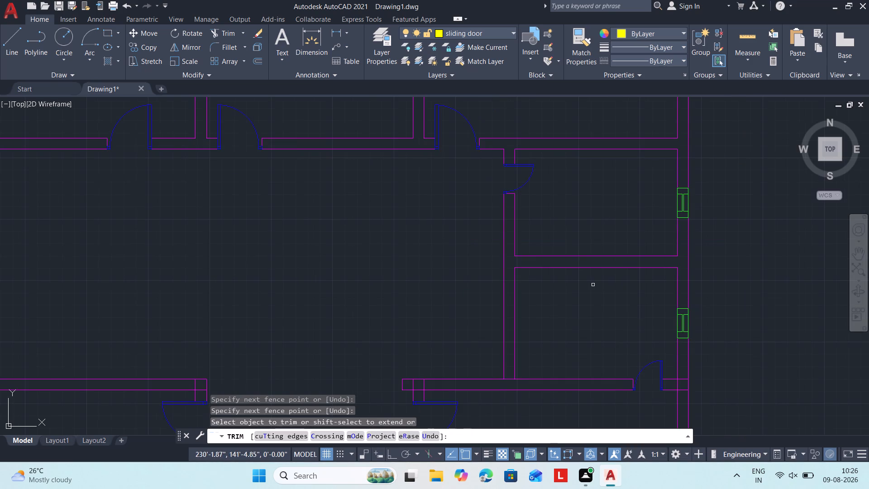
middle_drag(305, 260, 766, 240)
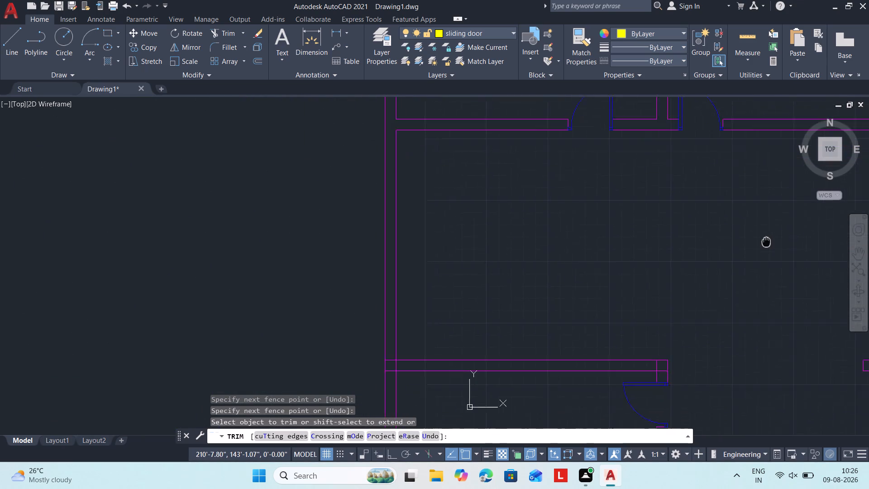
middle_drag(766, 240, 720, 213)
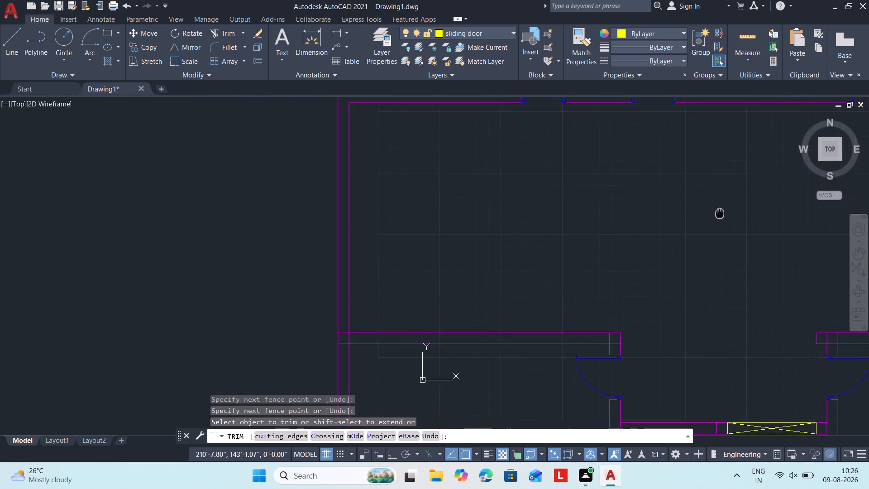
middle_drag(720, 213, 651, 112)
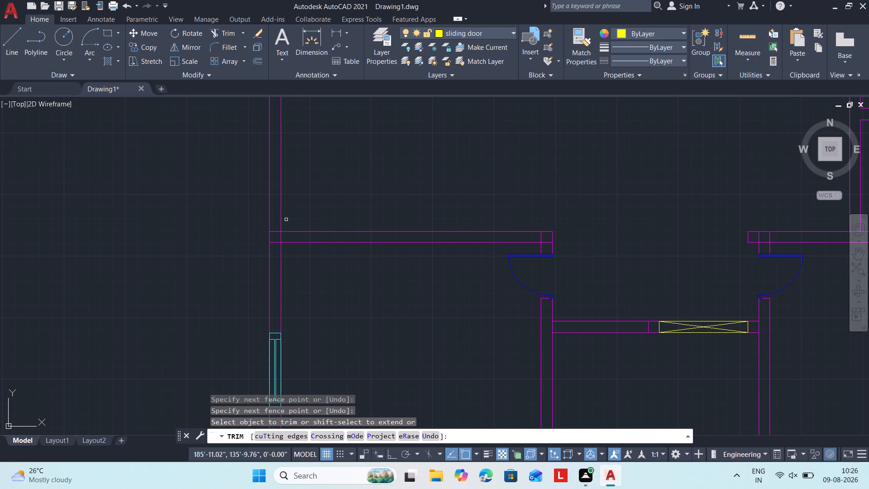
click(275, 226)
click(274, 258)
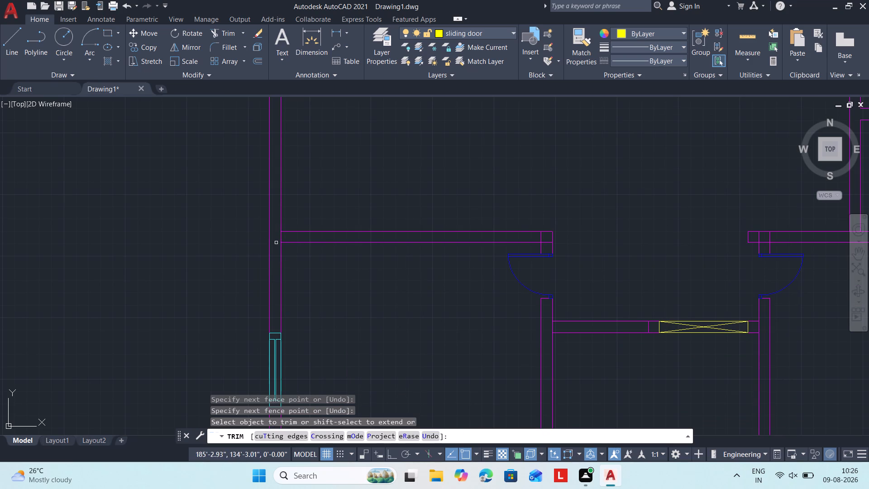
scroll(277, 239, up, 1)
click(272, 238)
click(303, 239)
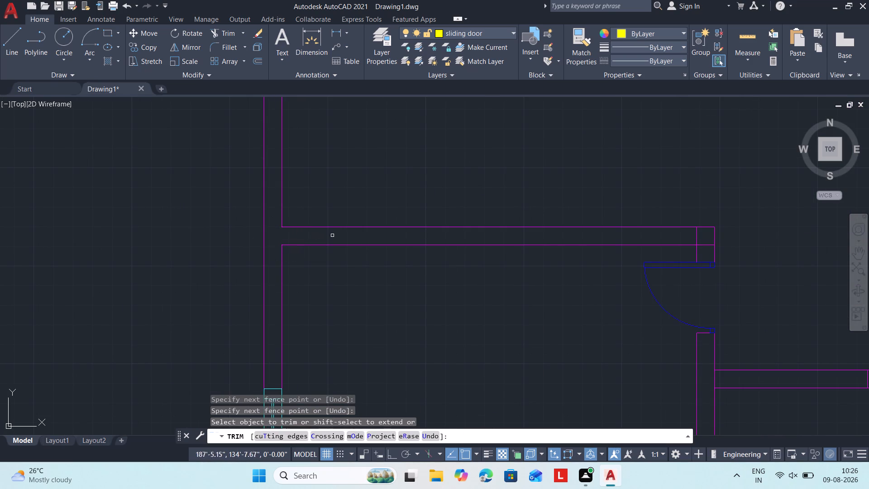
Trim the overlapping lines at the lower-left room's upper-right wall corner, just above its door.
click(696, 237)
click(705, 236)
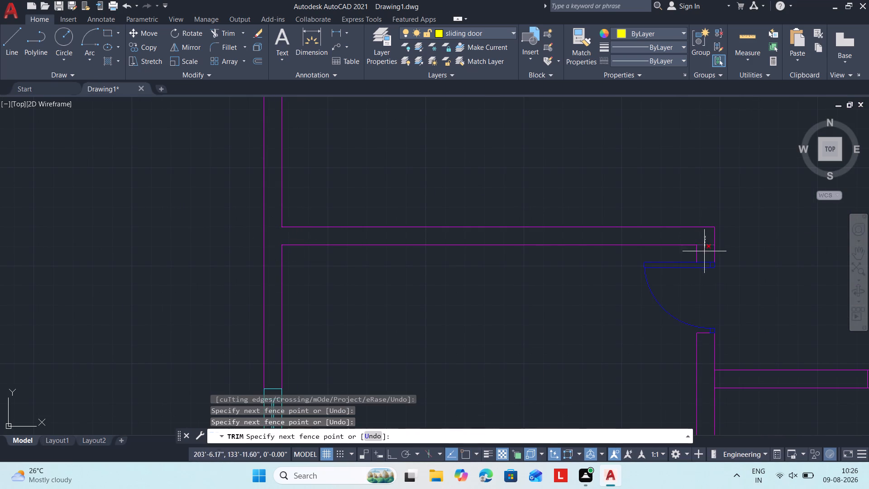
click(703, 256)
middle_drag(704, 239, 432, 186)
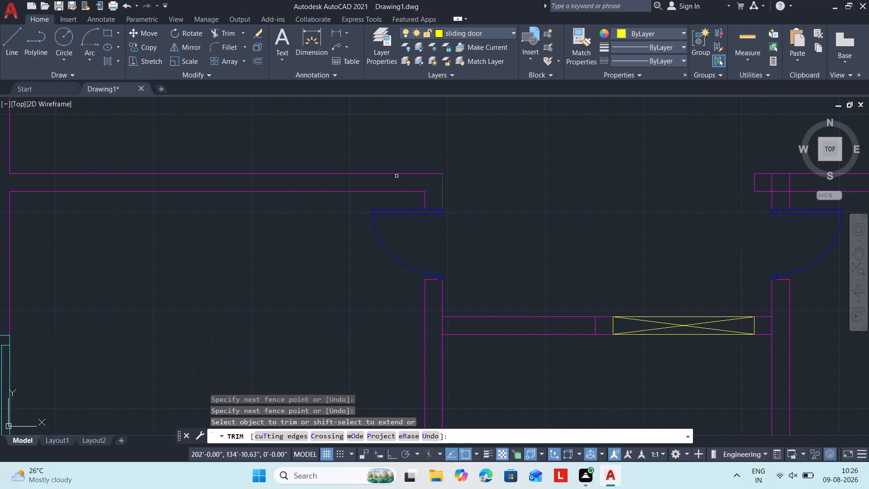
click(423, 182)
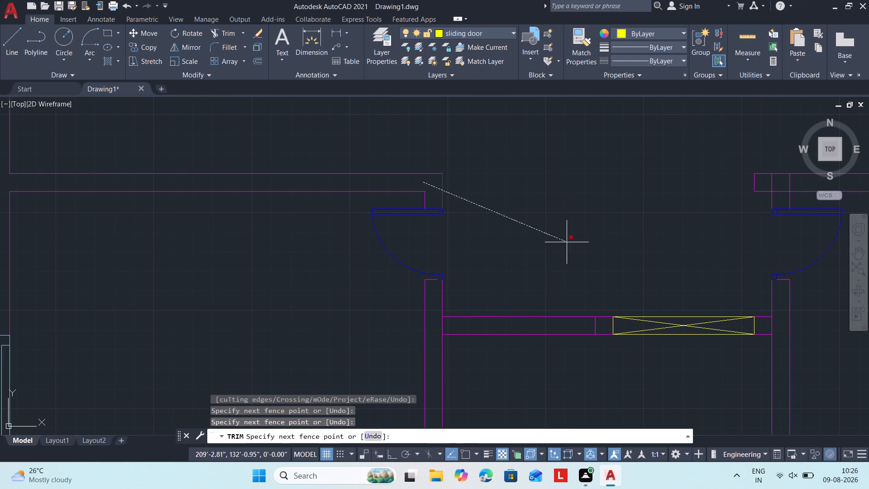
click(434, 184)
Trim the overlapping lines where the lower-right room's door wall meets its top wall.
middle_drag(625, 184, 626, 184)
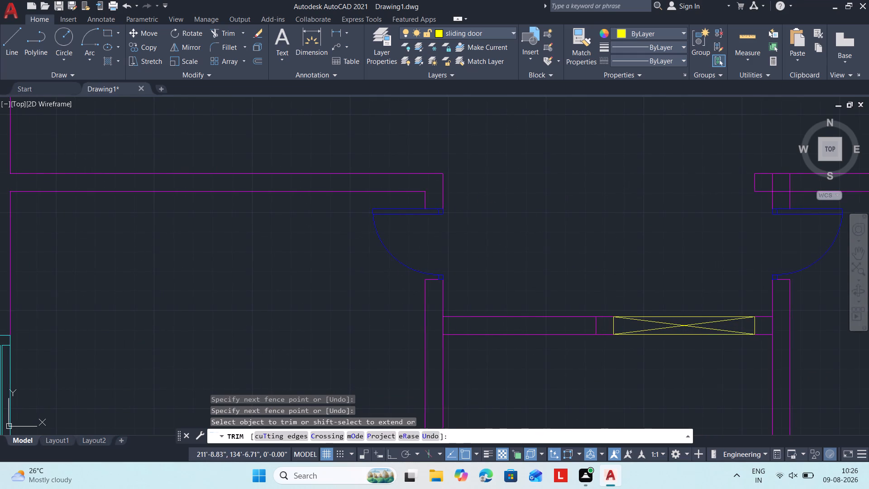
middle_drag(626, 184, 435, 182)
drag(570, 179, 574, 179)
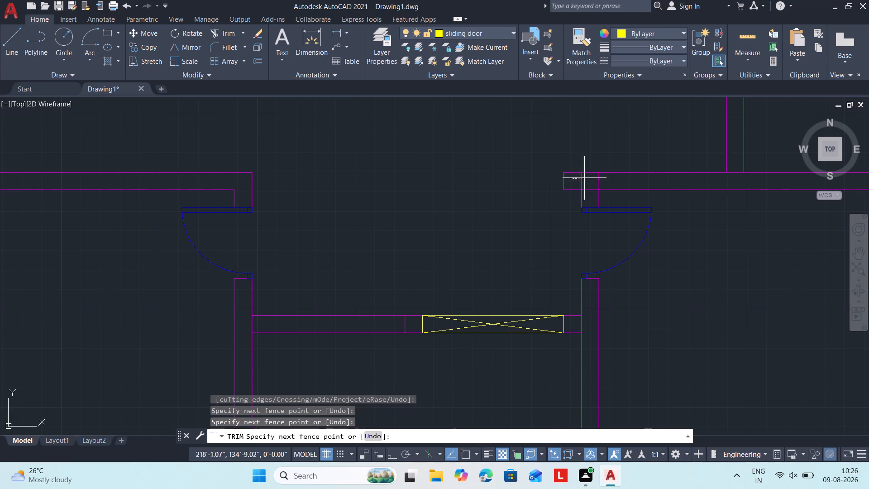
click(610, 180)
click(586, 180)
click(596, 202)
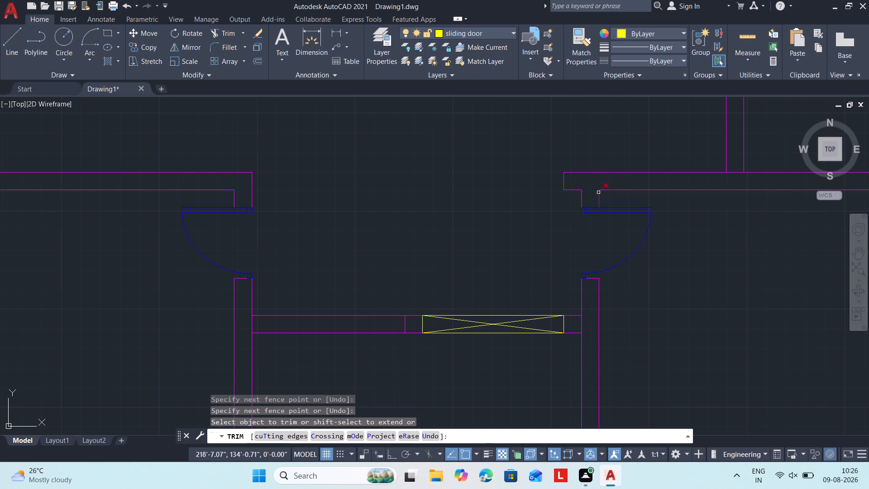
Trim the overlapping lines where the lower-right room's top wall meets the small rooms' left wall and the right outer wall.
middle_drag(695, 167, 468, 218)
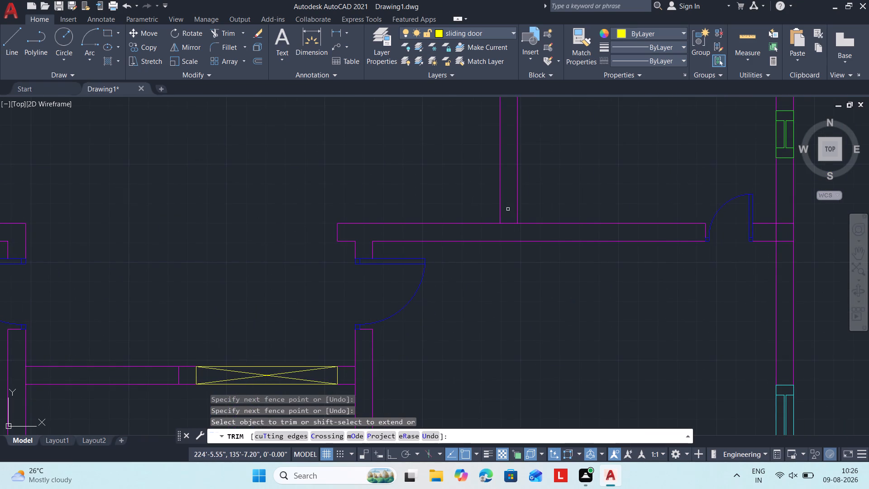
click(508, 209)
click(505, 227)
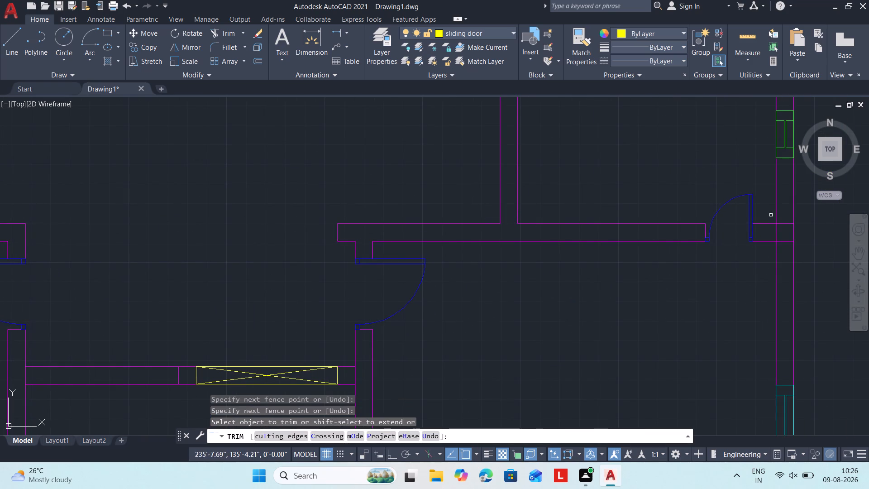
click(782, 219)
click(782, 253)
click(778, 235)
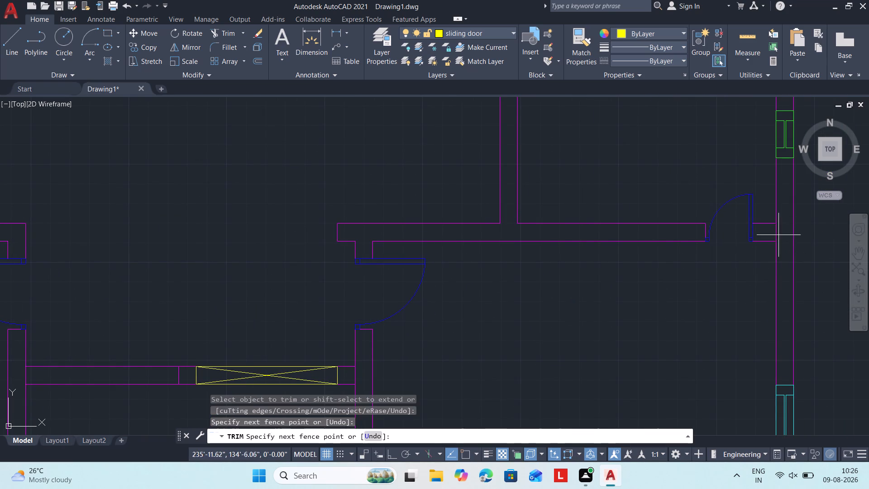
click(768, 234)
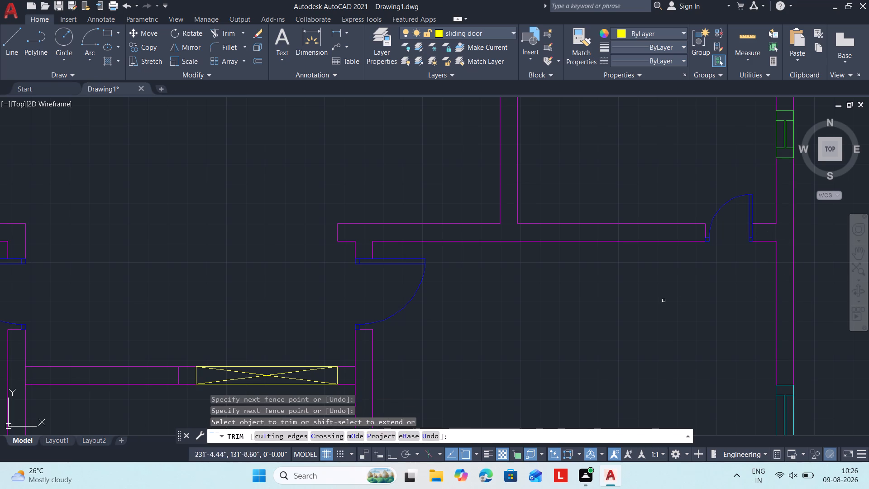
Trim the wall line crossing the sliding door wall's right junction and the stray short line just left of the sliding door symbol.
scroll(642, 306, down, 3)
scroll(615, 345, up, 1)
middle_drag(615, 345, 621, 281)
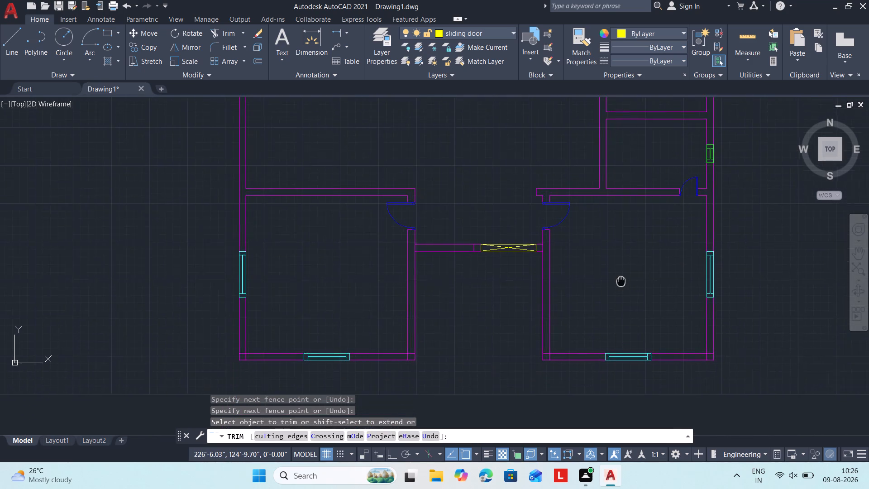
middle_drag(621, 281, 616, 222)
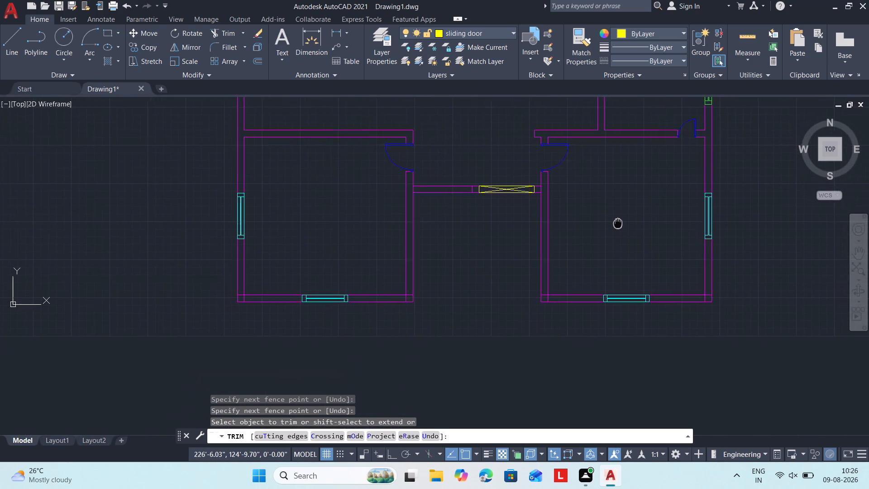
middle_drag(616, 222, 610, 212)
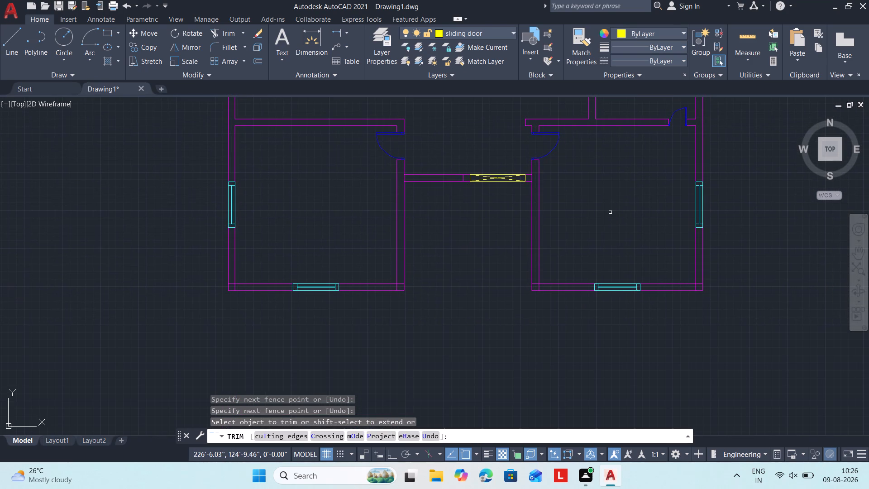
scroll(528, 193, up, 2)
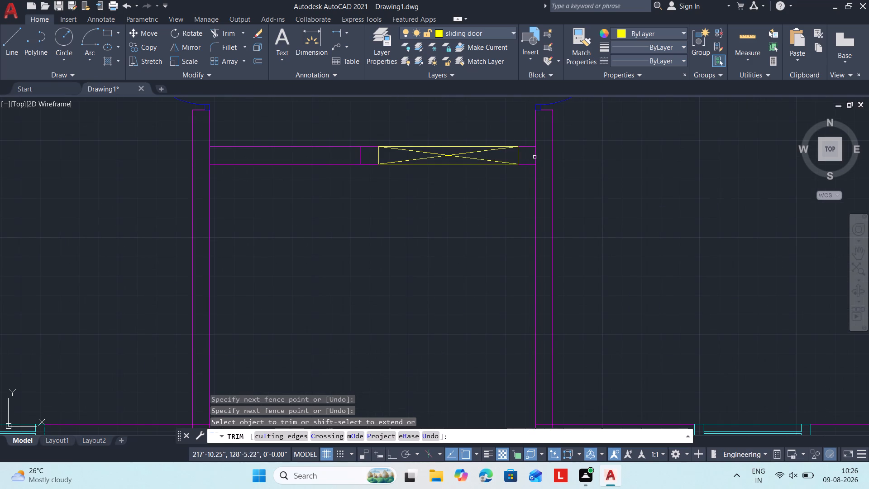
click(536, 155)
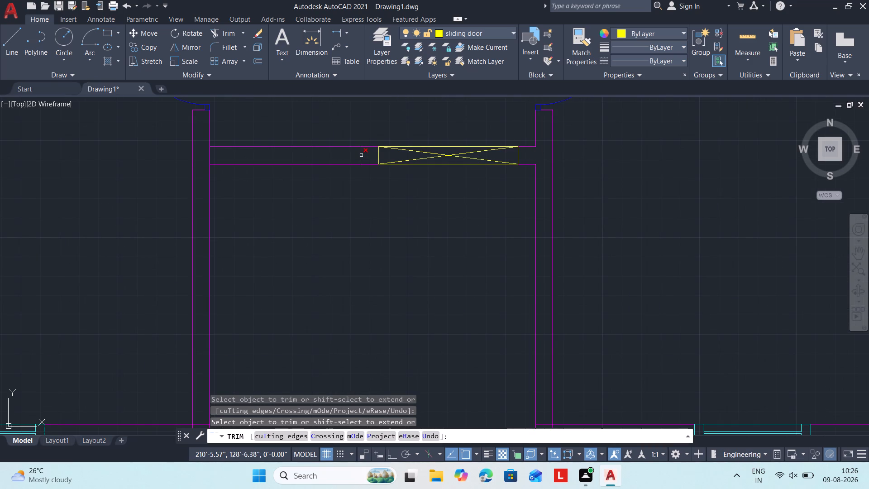
click(361, 155)
Trim the overlapping wall lines at the lower-left room's bottom-left outer corner.
scroll(480, 279, down, 2)
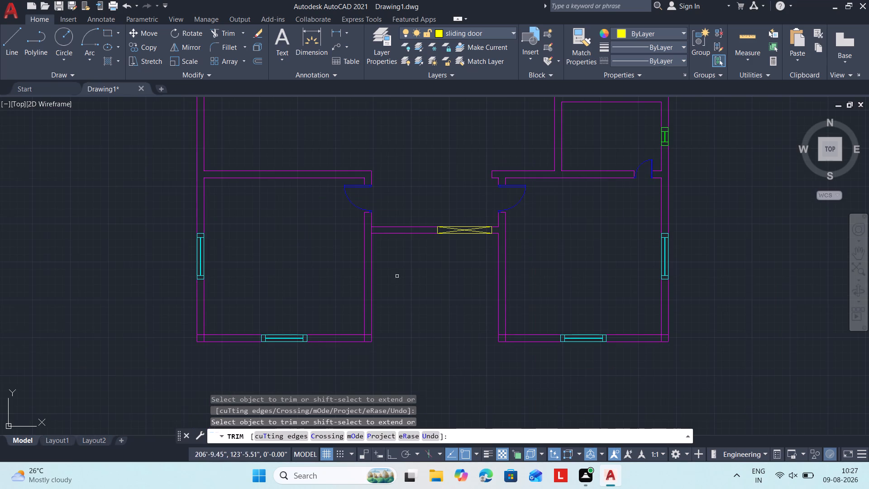
scroll(335, 319, up, 1)
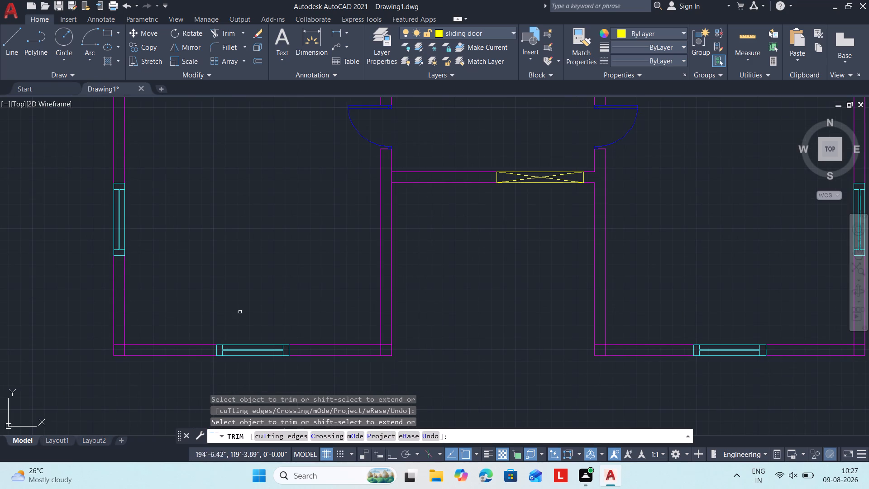
middle_drag(127, 336, 214, 296)
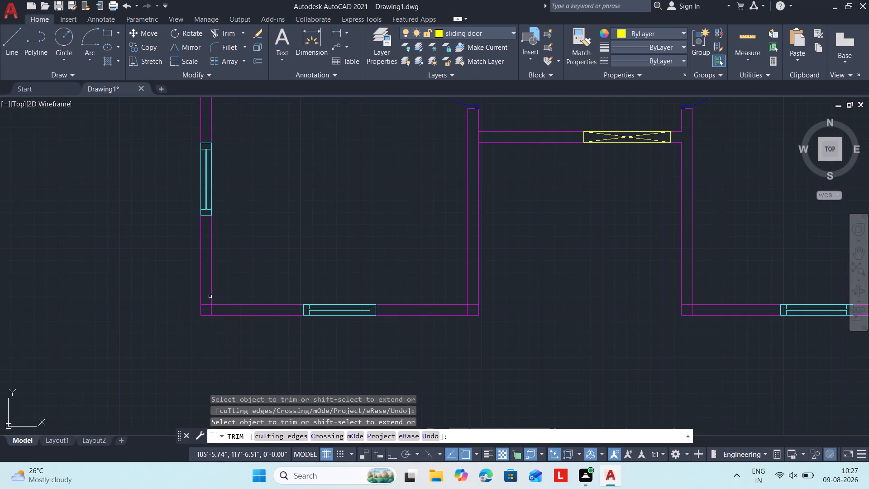
scroll(199, 297, up, 2)
click(214, 307)
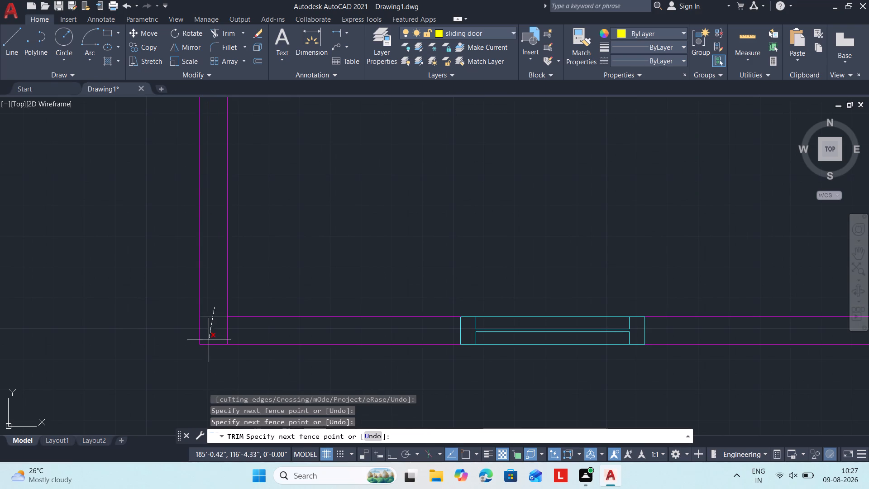
double_click(215, 333)
drag(245, 335, 253, 335)
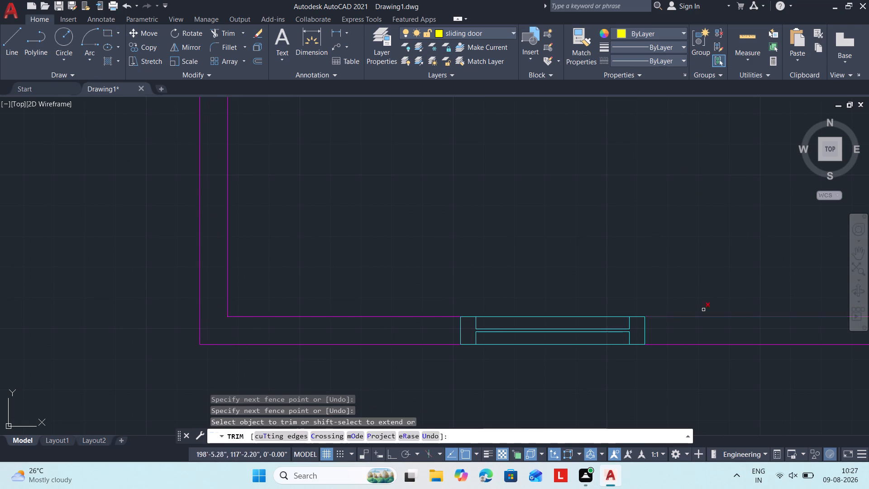
Trim the overlapping wall lines at the lower-left room's bottom-right corner.
middle_drag(704, 309, 191, 223)
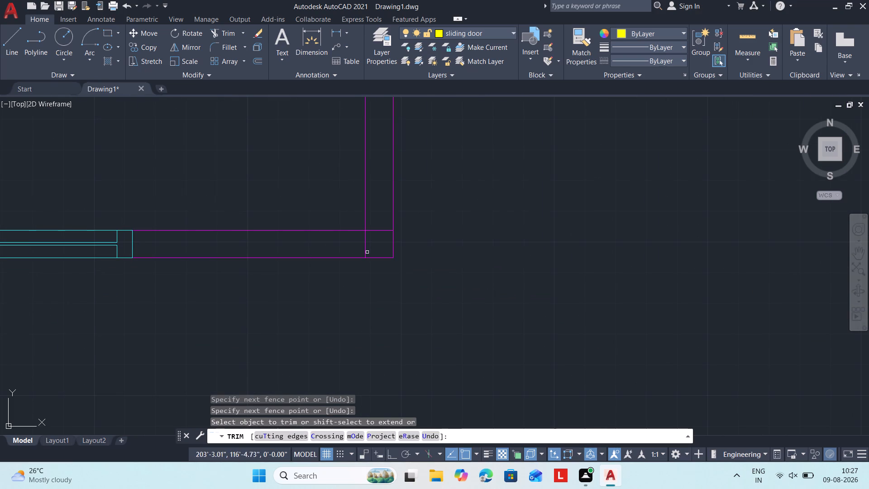
click(354, 243)
double_click(383, 245)
click(378, 212)
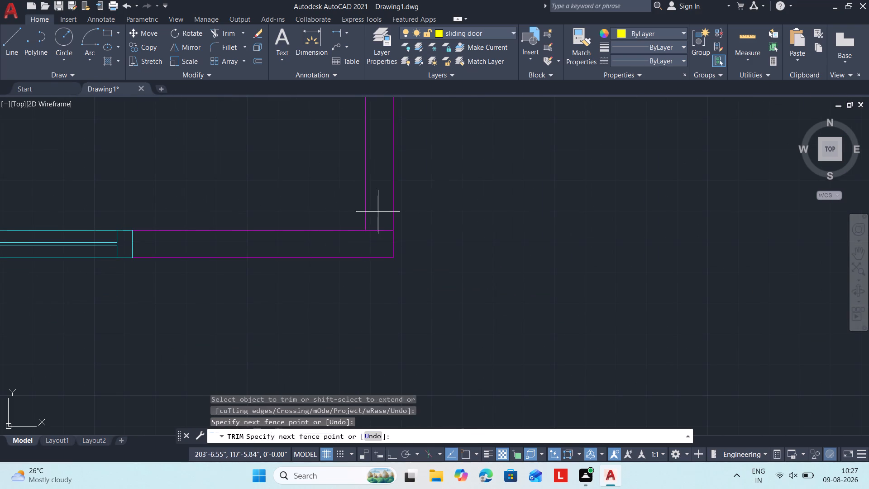
click(378, 240)
Trim the overlapping wall lines at the lower-right room's bottom-left corner.
scroll(575, 249, down, 3)
middle_drag(599, 255, 574, 257)
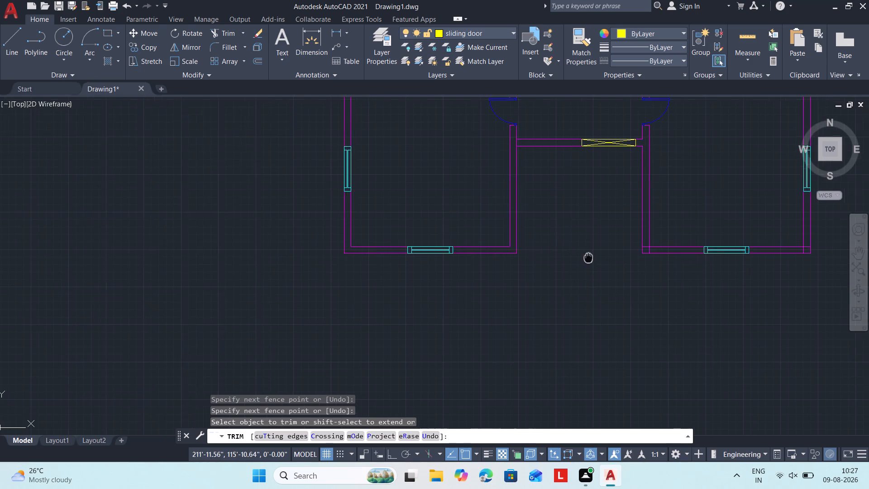
middle_drag(574, 257, 421, 287)
scroll(480, 283, up, 2)
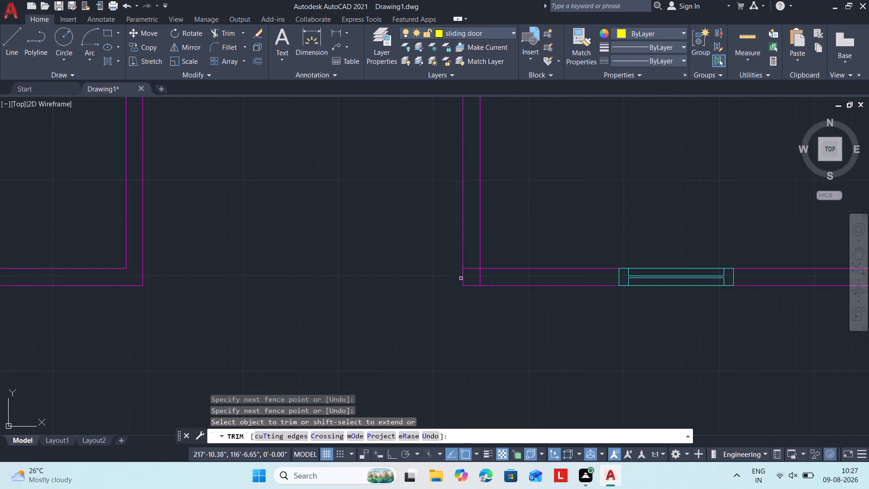
click(473, 261)
double_click(471, 273)
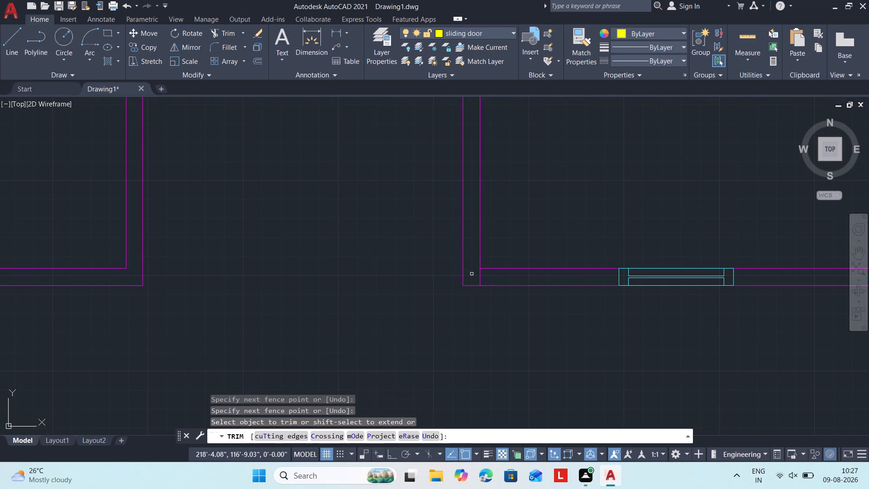
click(487, 275)
click(474, 278)
Trim the overlapping wall lines at the lower-right room's bottom-right outer corner.
middle_drag(588, 272, 266, 290)
scroll(530, 308, up, 2)
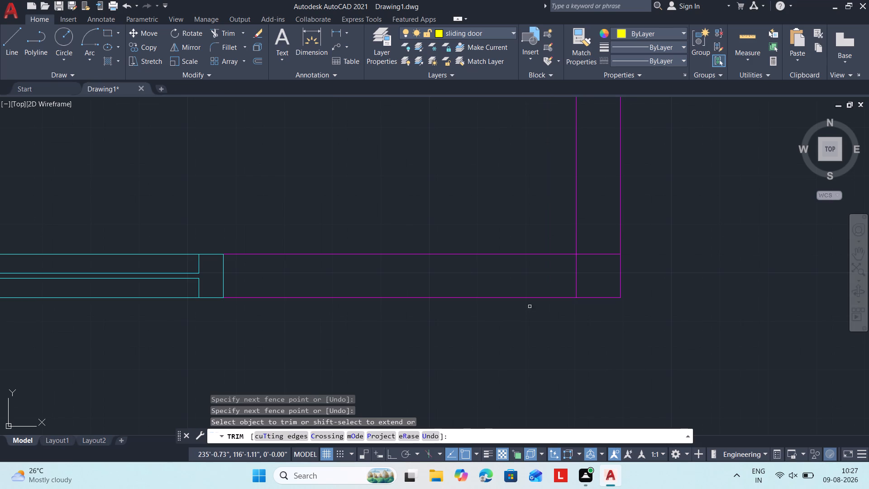
click(605, 246)
click(570, 287)
scroll(567, 287, down, 1)
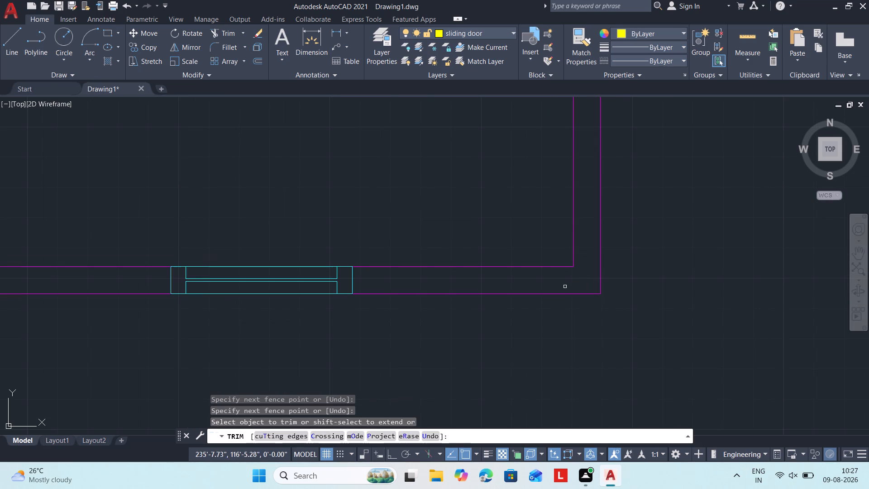
key(Escape)
Trim the wall line crossing the sliding door wall's left junction with the lower-left room's wall.
scroll(548, 293, down, 3)
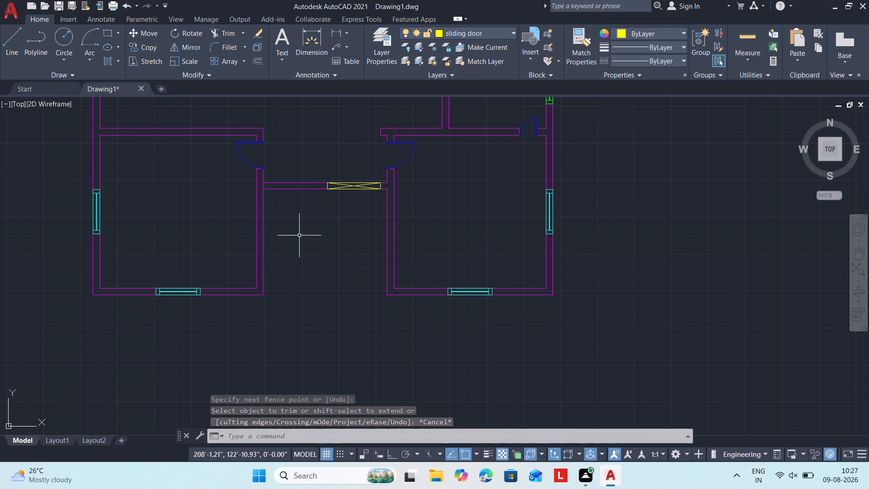
text(tr)
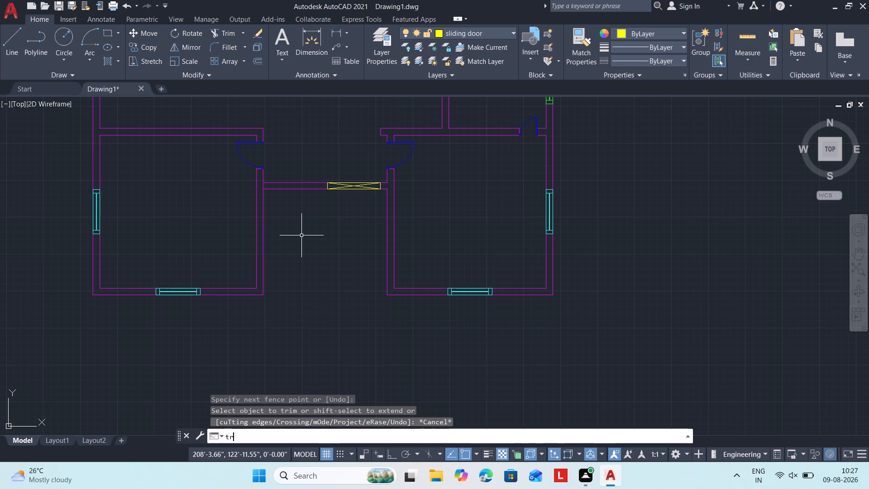
key(space)
key(space)
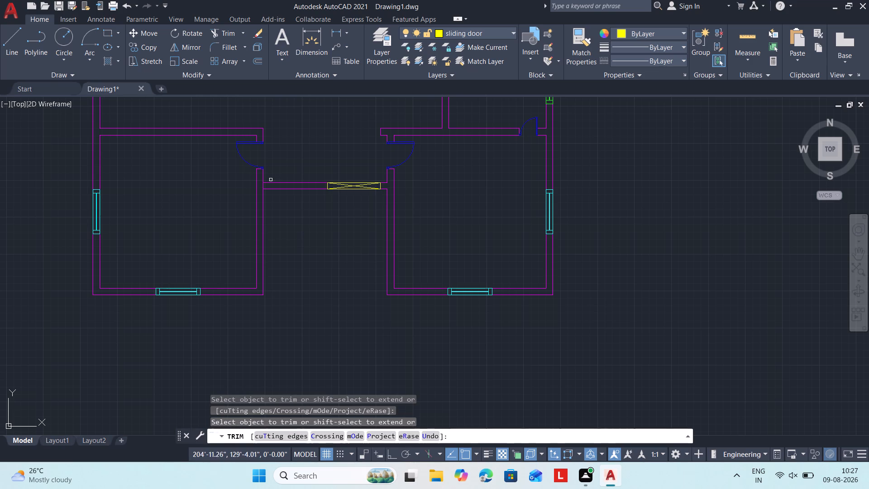
scroll(268, 181, up, 1)
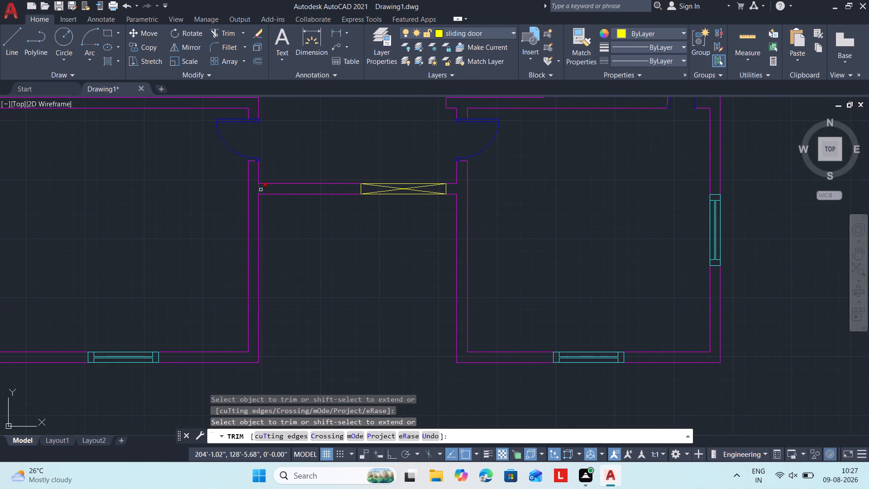
click(257, 189)
click(267, 190)
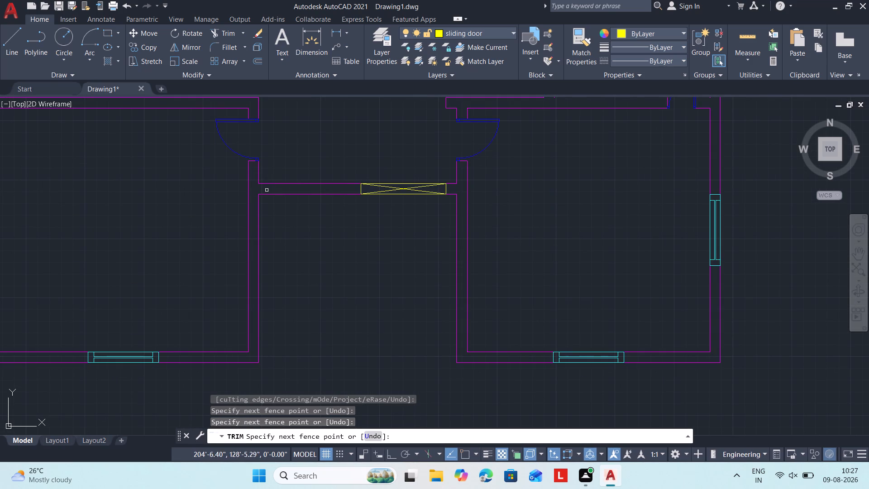
key(Escape)
Examine the whole floor plan, from the lower rooms up to the top rooms, for remaining untrimmed wall junctions.
scroll(309, 290, down, 1)
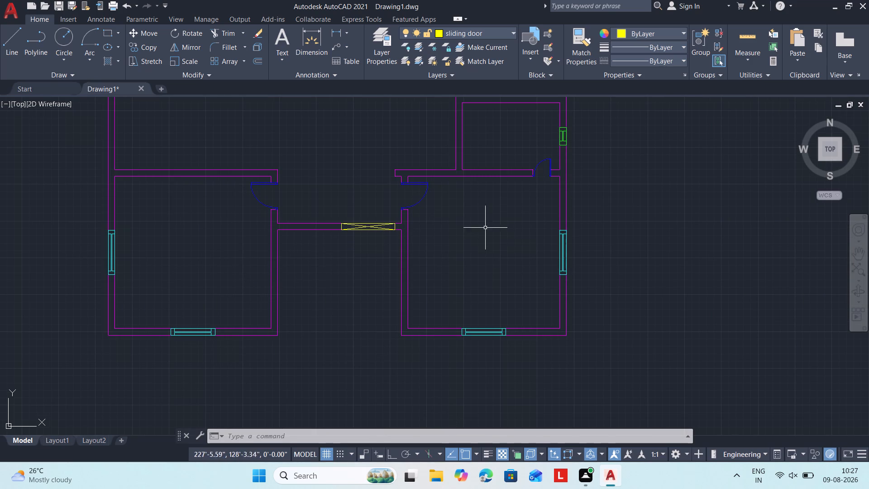
middle_drag(484, 221, 573, 364)
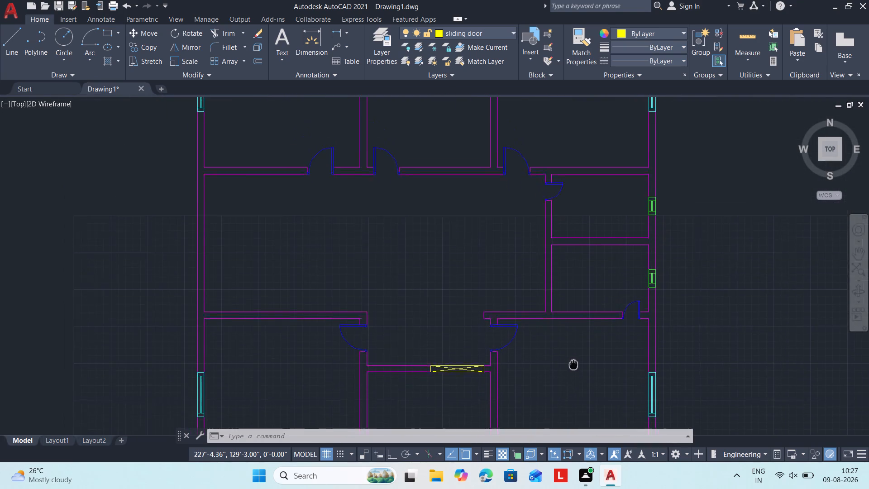
middle_drag(573, 364, 564, 423)
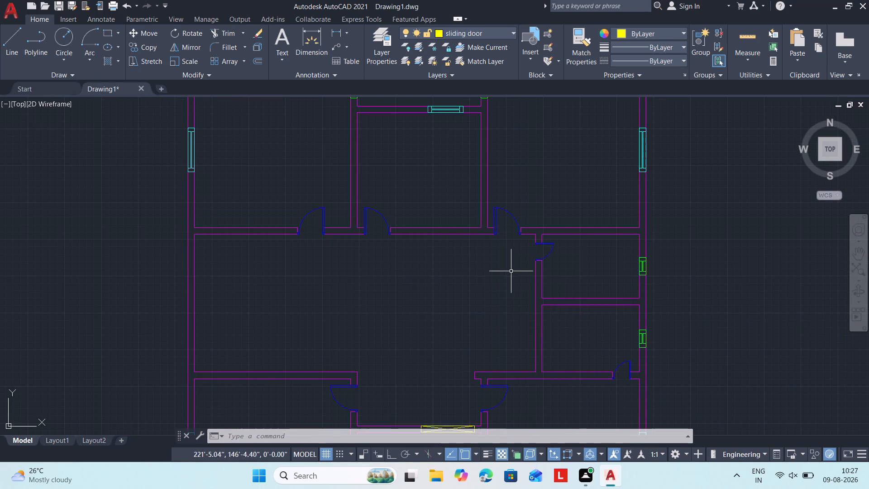
middle_drag(536, 261, 557, 364)
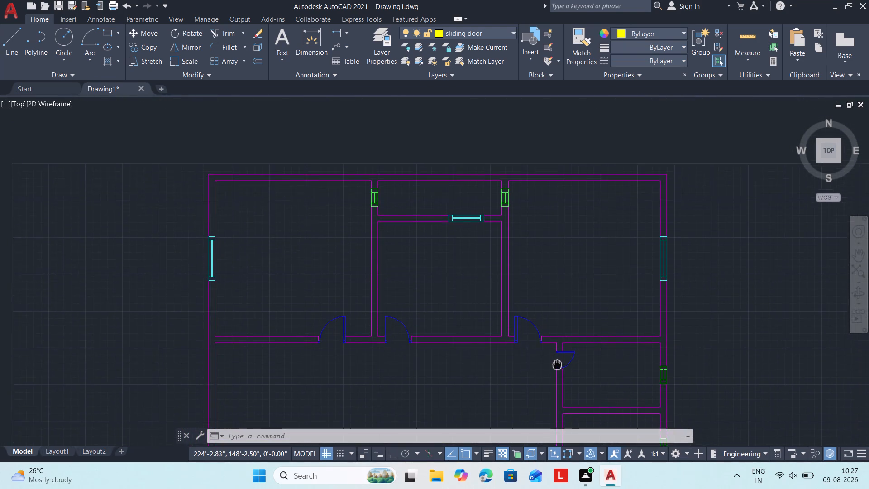
middle_drag(557, 364, 530, 395)
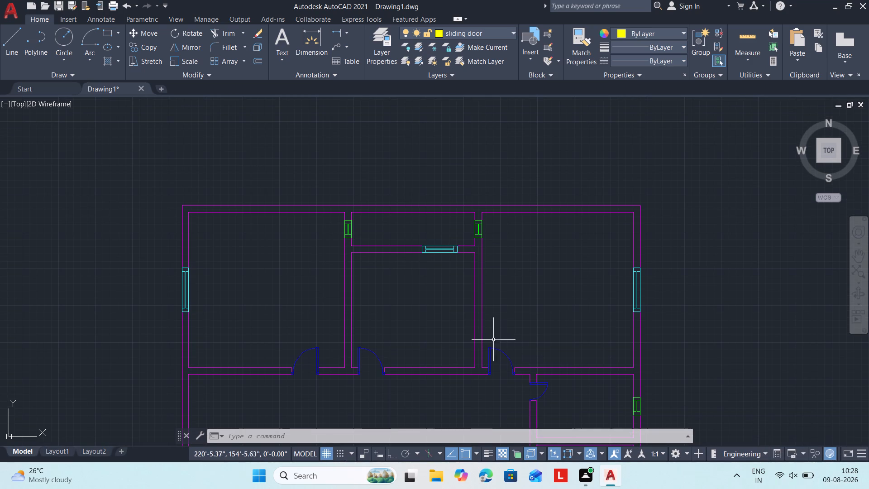
middle_drag(474, 321, 567, 190)
scroll(480, 276, down, 1)
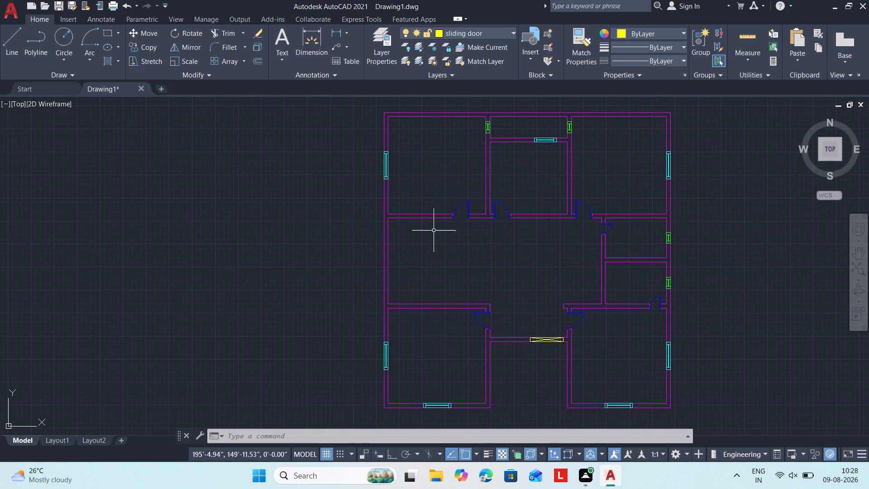
middle_drag(468, 268, 405, 236)
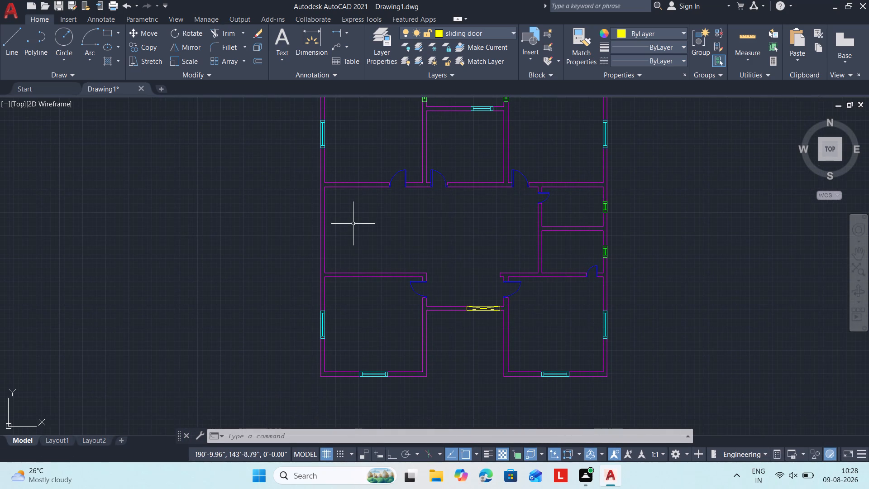
middle_drag(360, 223, 344, 251)
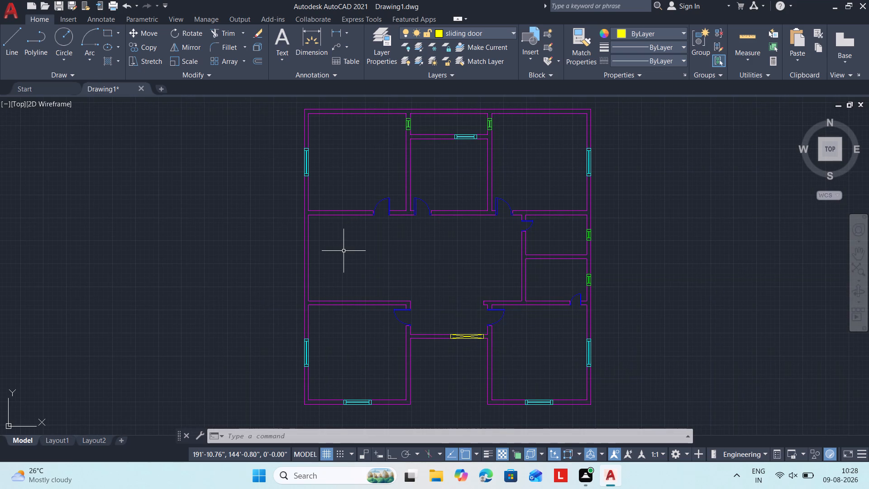
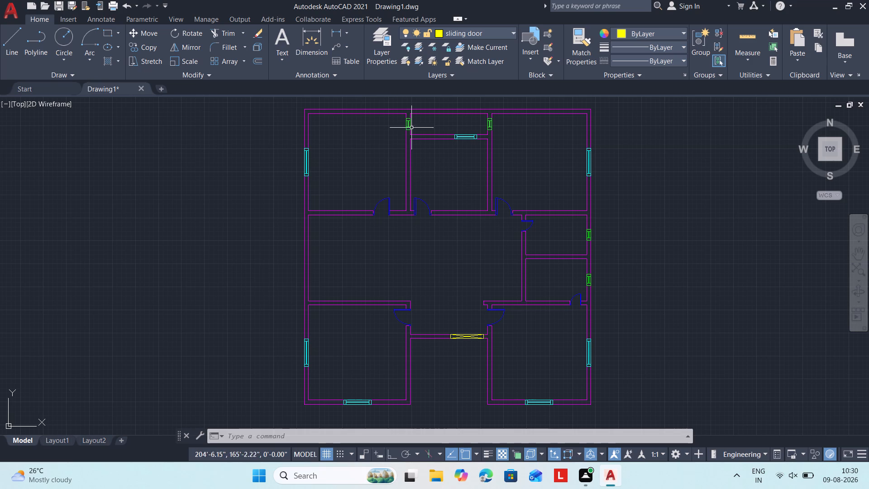
Create a new layer named stairs, set its color to red, and make it the current layer.
click(382, 38)
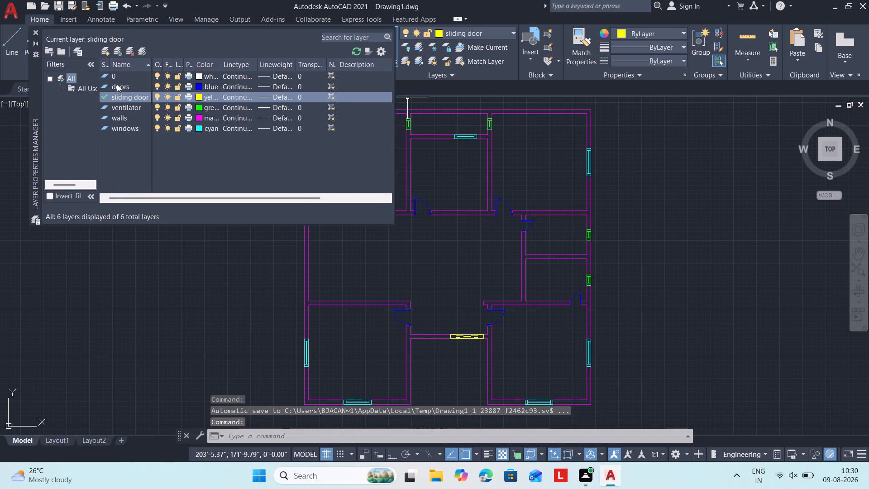
click(107, 51)
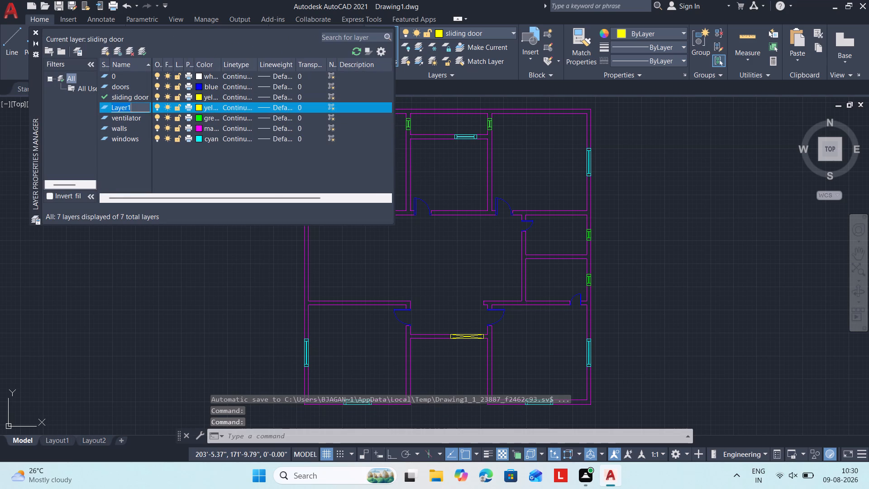
text(stairs)
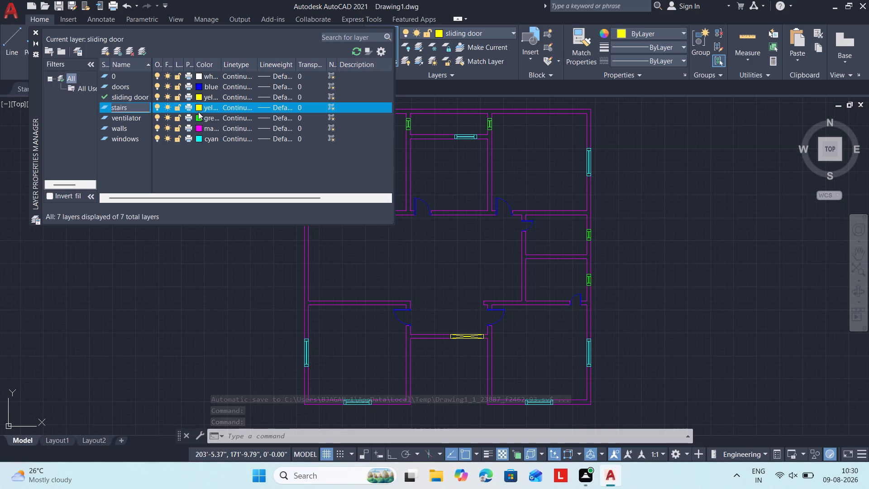
click(200, 106)
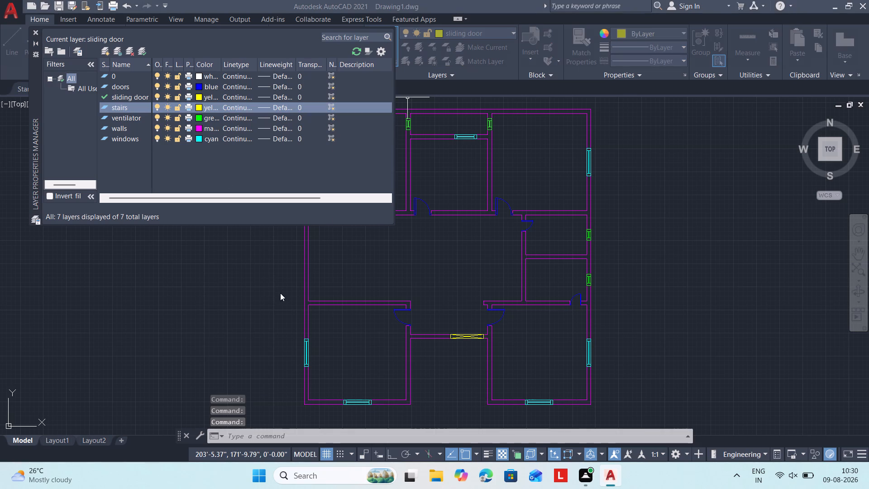
click(340, 258)
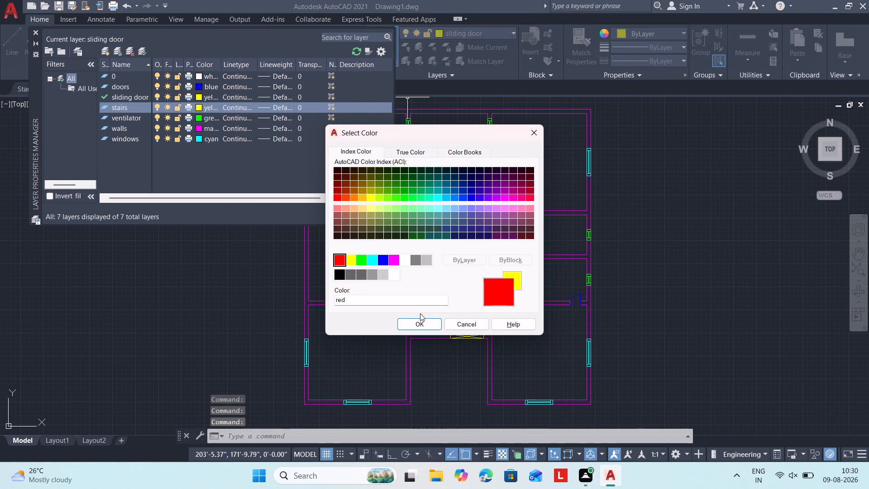
click(422, 324)
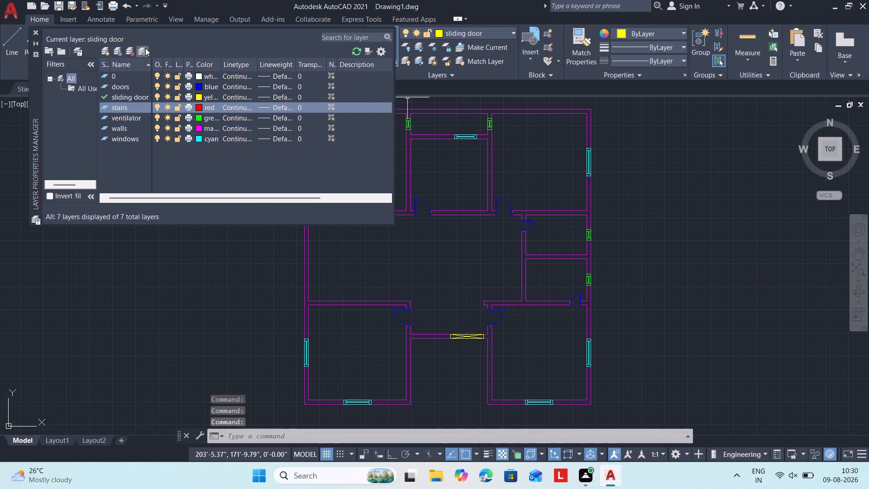
click(145, 49)
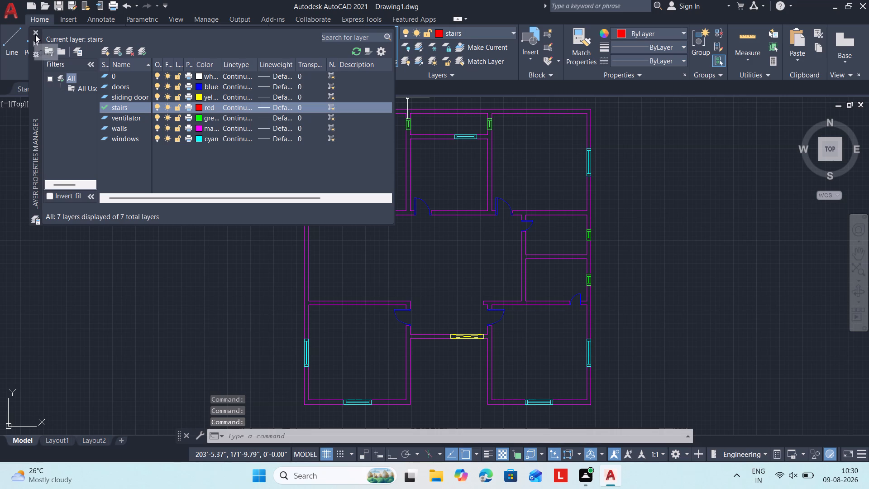
click(35, 33)
Offset the upper, left and lower inner wall lines of the central hall's left end 4' into the hall.
middle_drag(340, 260, 341, 260)
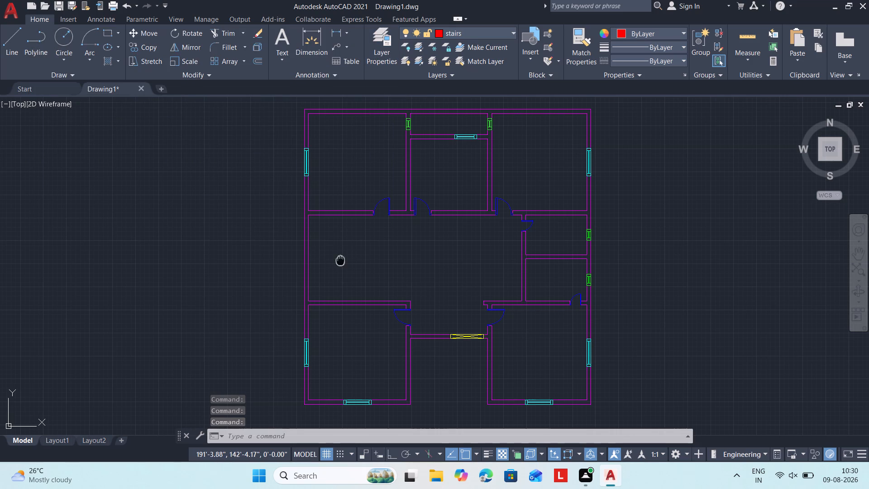
middle_drag(341, 260, 399, 275)
scroll(399, 275, up, 1)
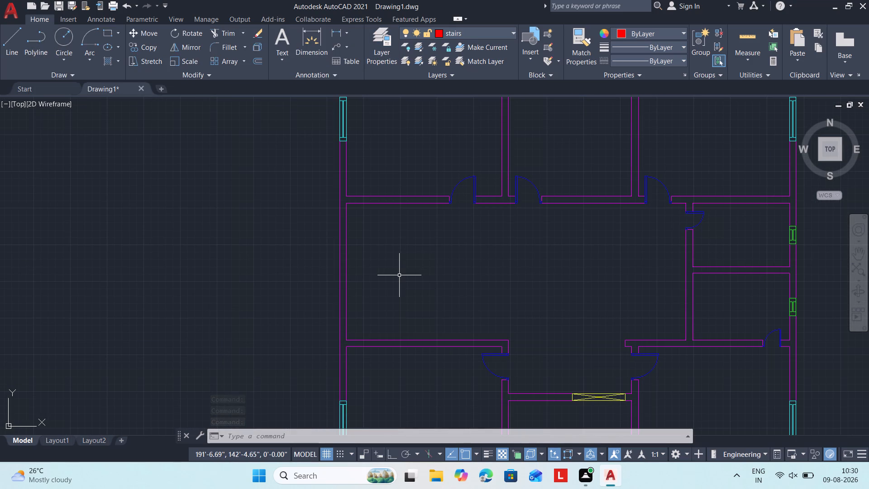
text(o)
key(space)
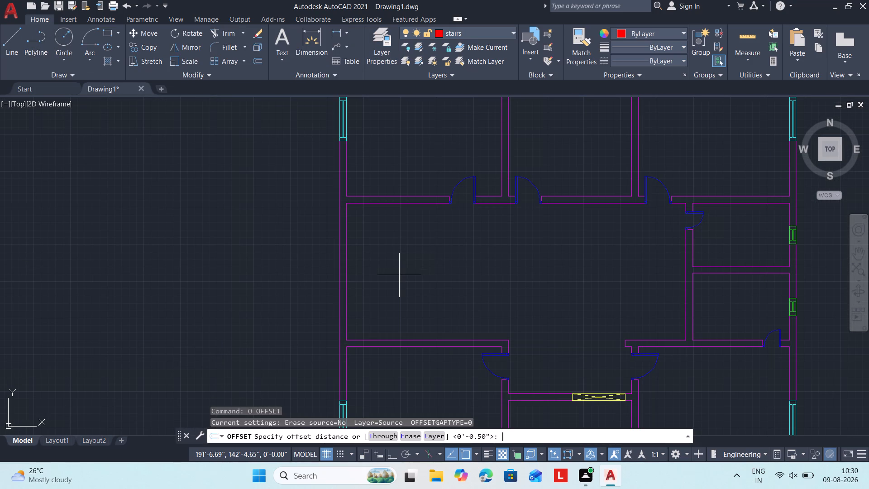
key(4)
key(apostrophe)
key(Return)
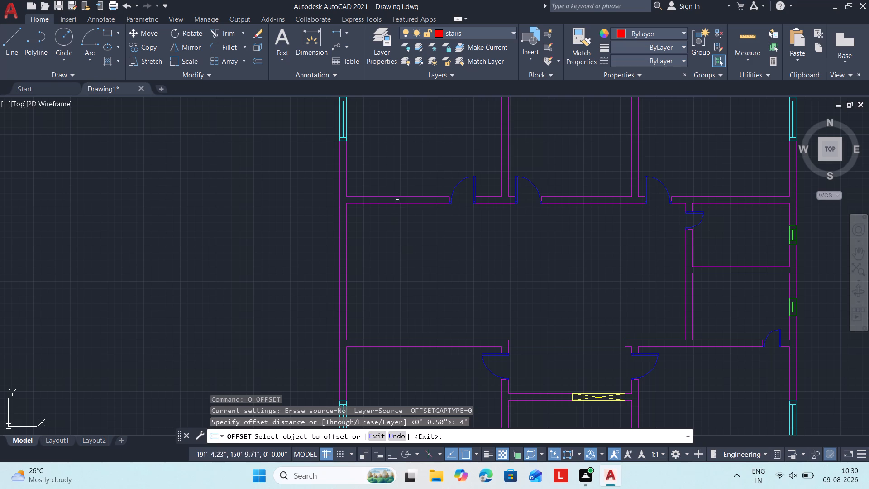
click(400, 203)
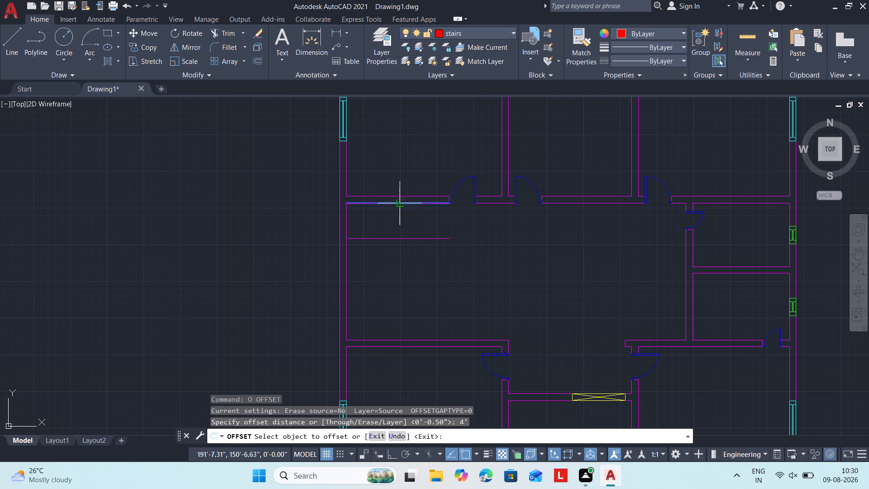
click(422, 254)
click(347, 279)
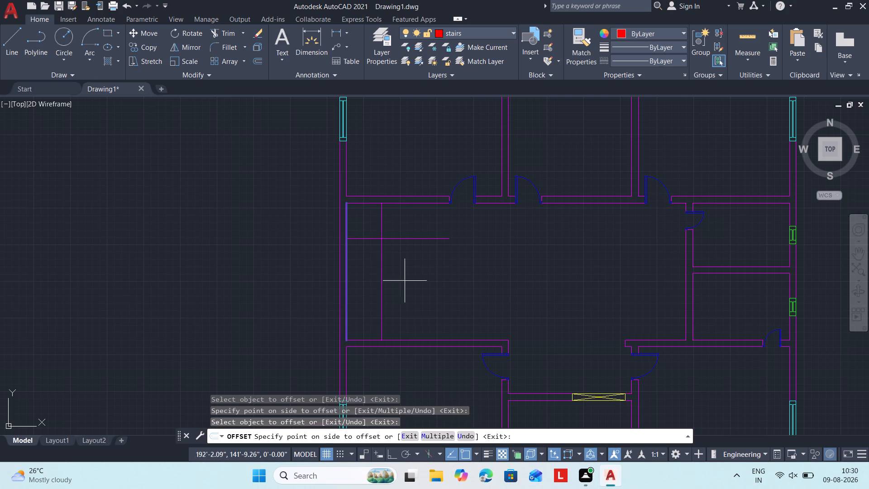
click(405, 281)
drag(417, 340, 415, 298)
click(415, 285)
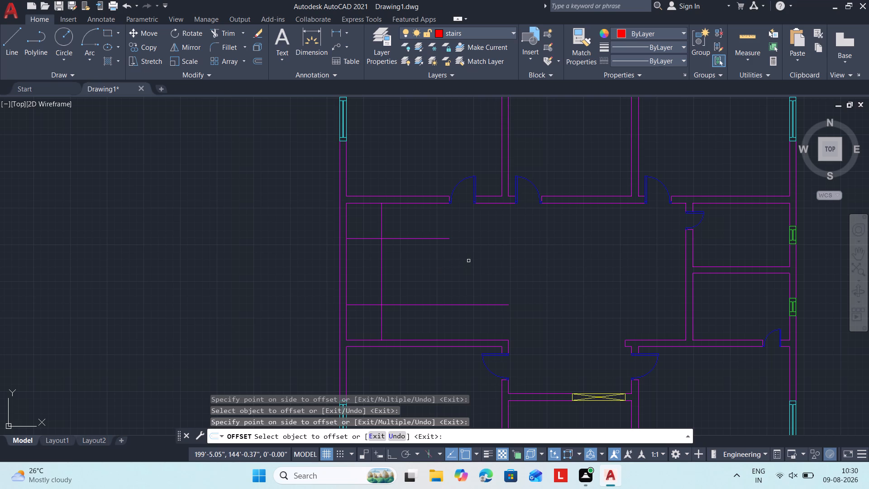
key(Escape)
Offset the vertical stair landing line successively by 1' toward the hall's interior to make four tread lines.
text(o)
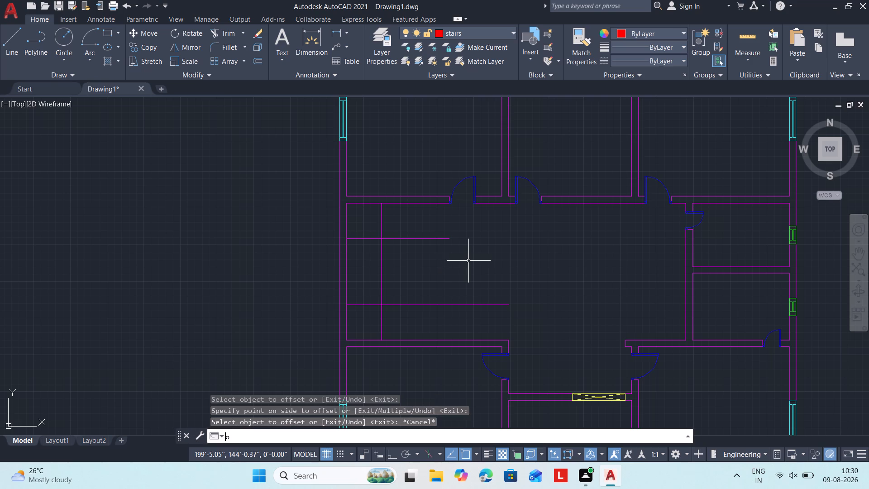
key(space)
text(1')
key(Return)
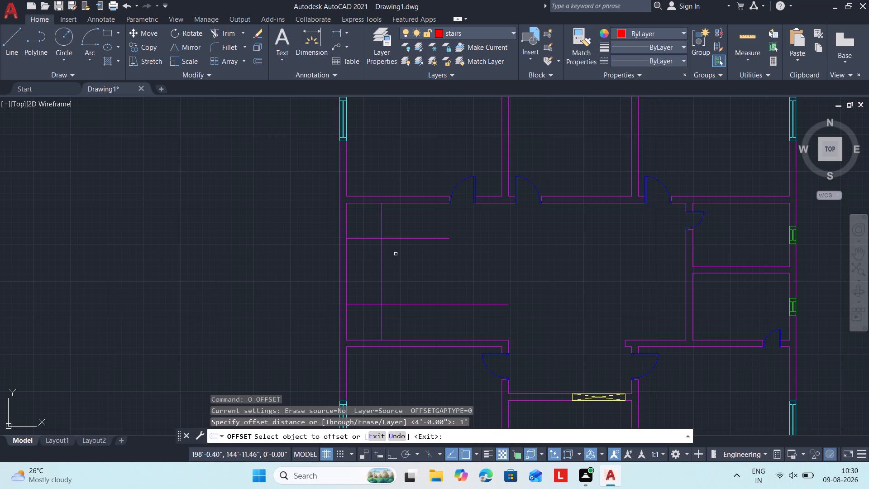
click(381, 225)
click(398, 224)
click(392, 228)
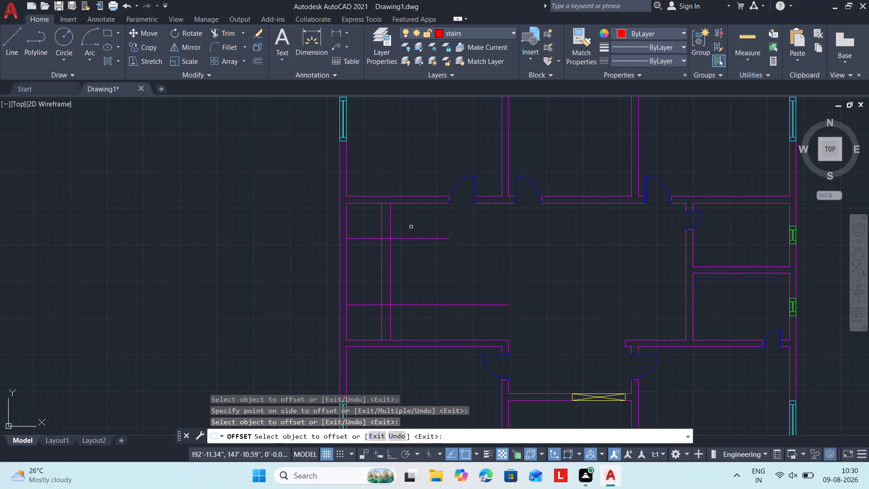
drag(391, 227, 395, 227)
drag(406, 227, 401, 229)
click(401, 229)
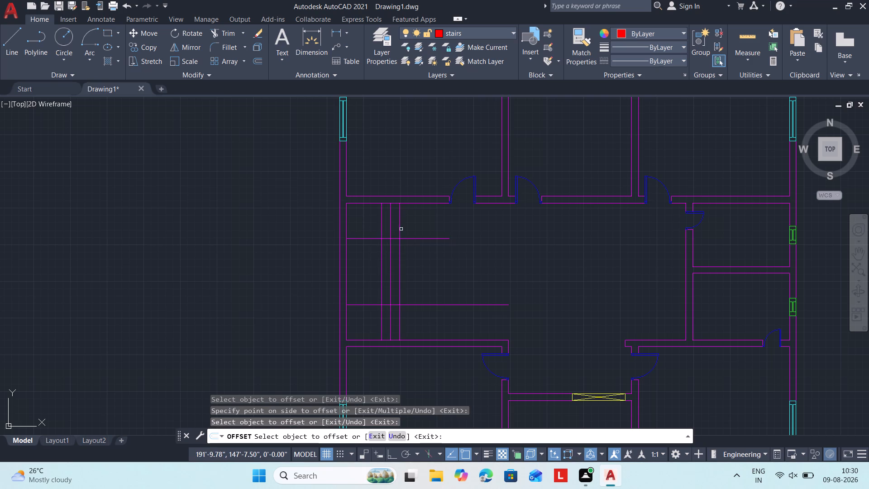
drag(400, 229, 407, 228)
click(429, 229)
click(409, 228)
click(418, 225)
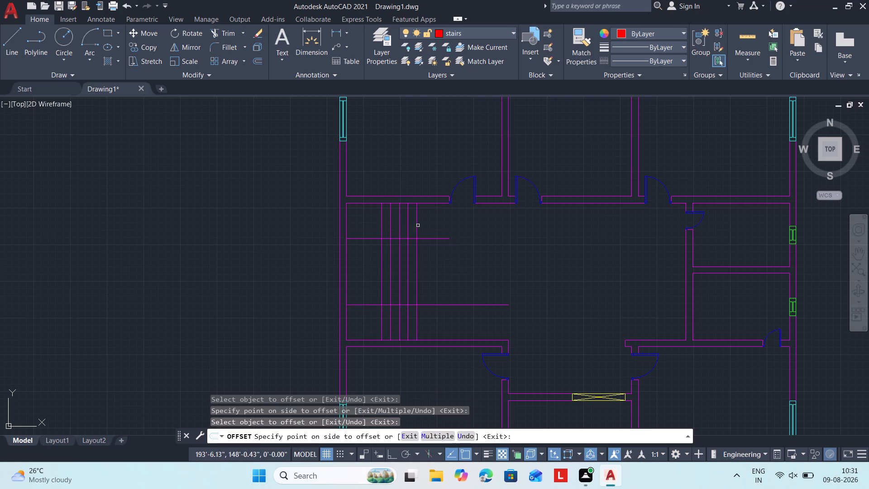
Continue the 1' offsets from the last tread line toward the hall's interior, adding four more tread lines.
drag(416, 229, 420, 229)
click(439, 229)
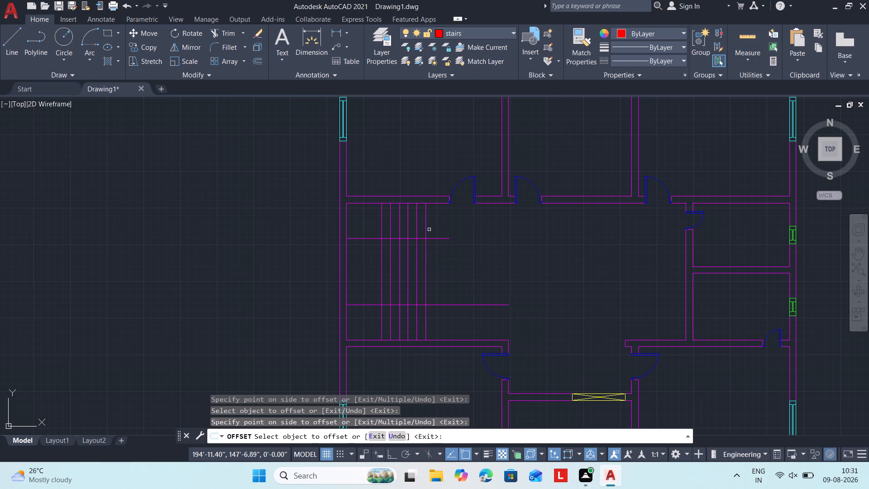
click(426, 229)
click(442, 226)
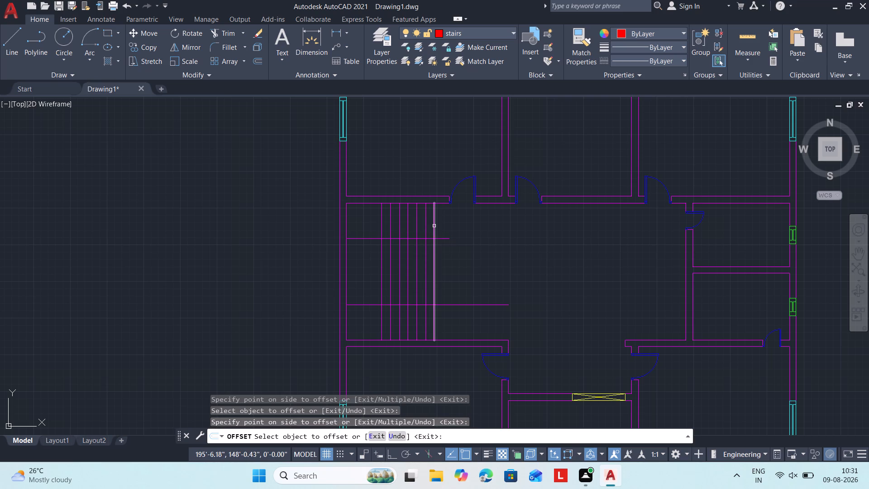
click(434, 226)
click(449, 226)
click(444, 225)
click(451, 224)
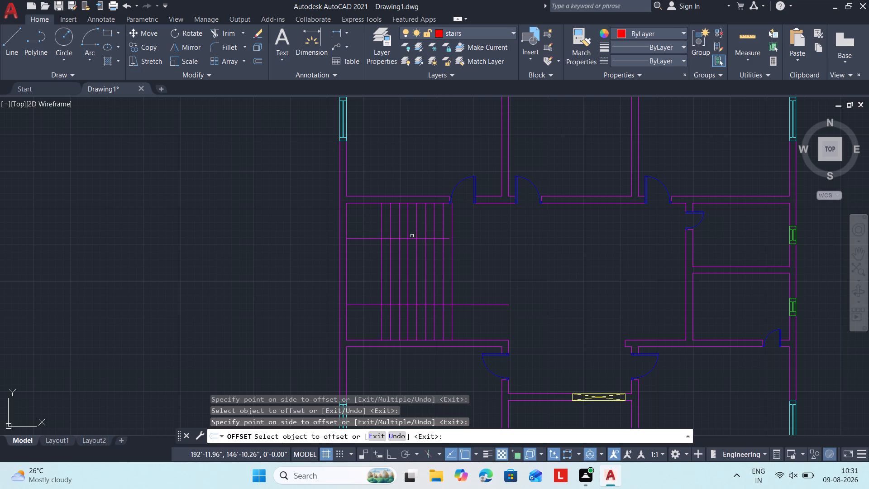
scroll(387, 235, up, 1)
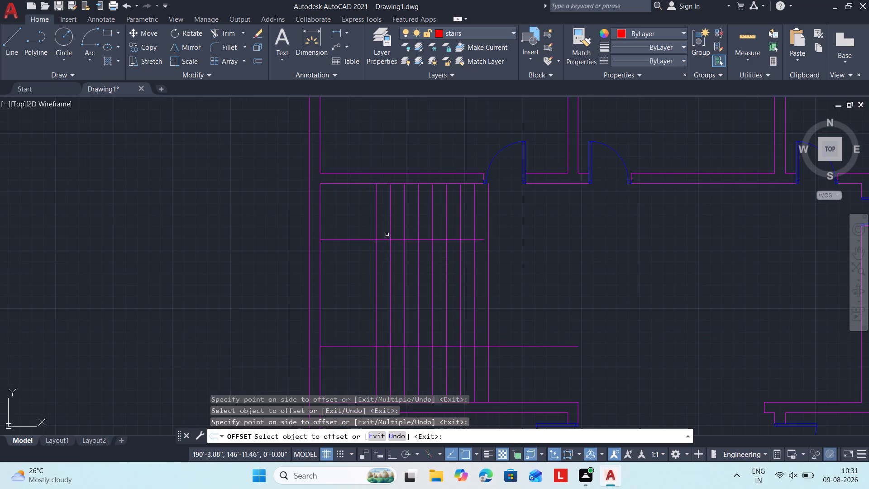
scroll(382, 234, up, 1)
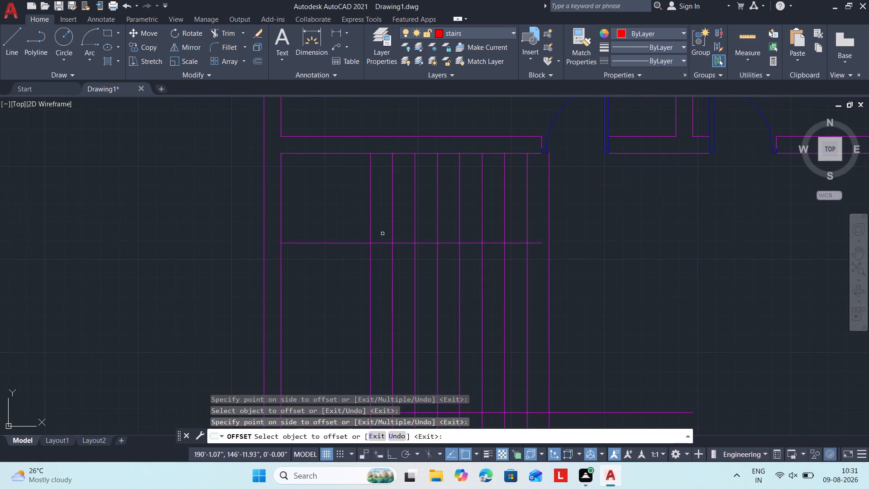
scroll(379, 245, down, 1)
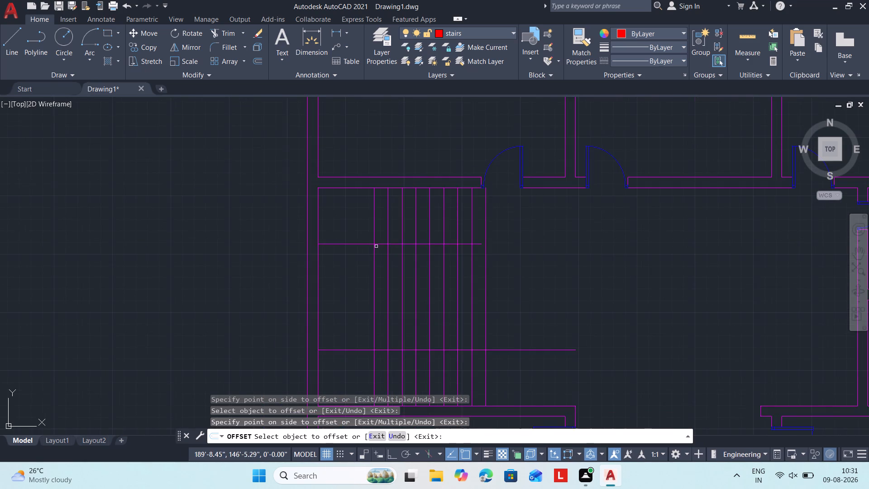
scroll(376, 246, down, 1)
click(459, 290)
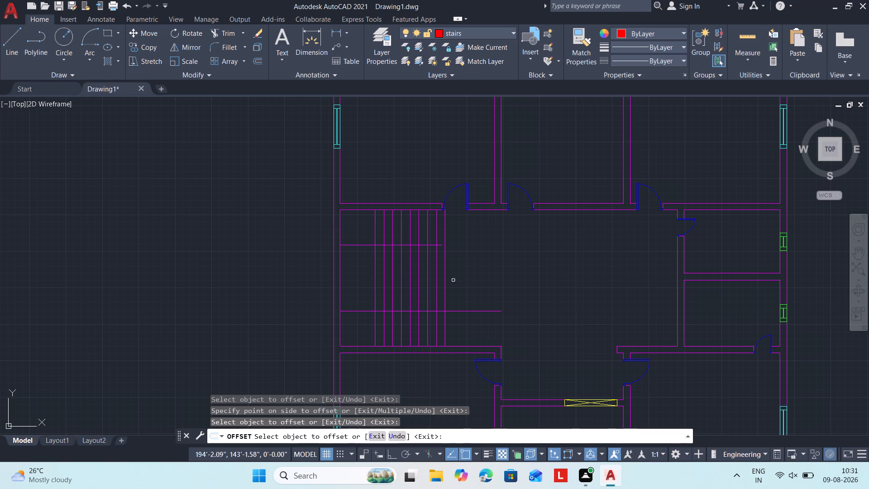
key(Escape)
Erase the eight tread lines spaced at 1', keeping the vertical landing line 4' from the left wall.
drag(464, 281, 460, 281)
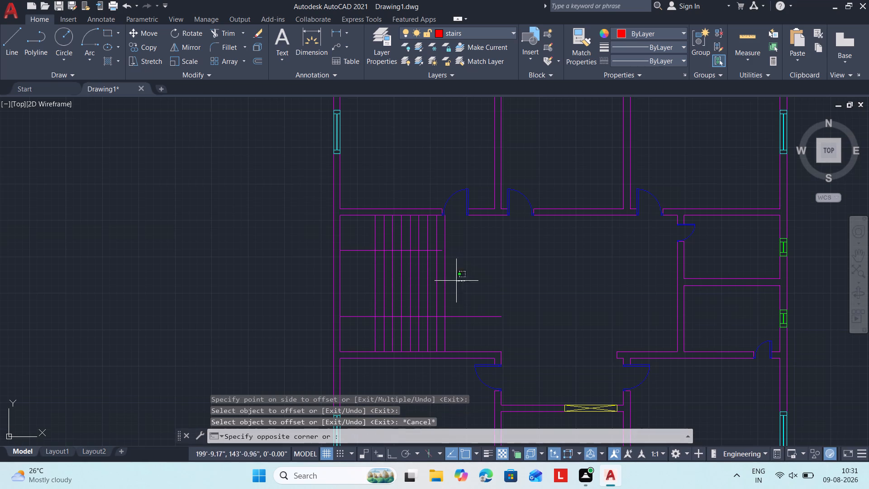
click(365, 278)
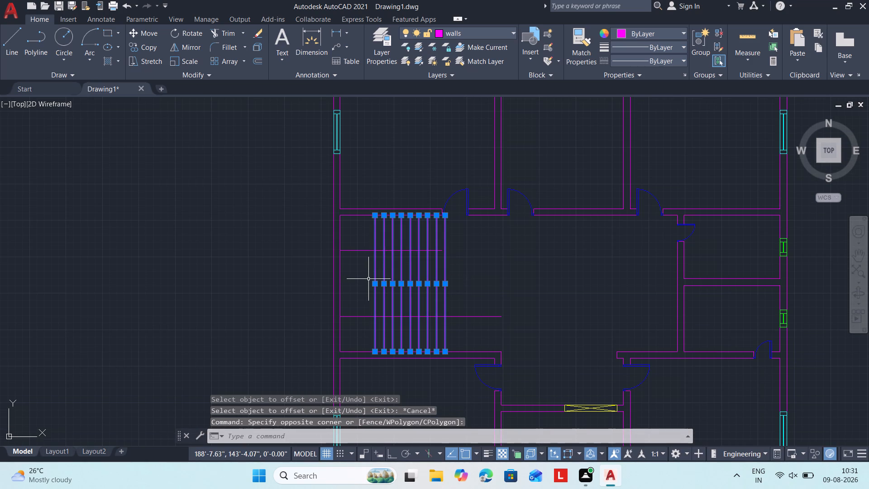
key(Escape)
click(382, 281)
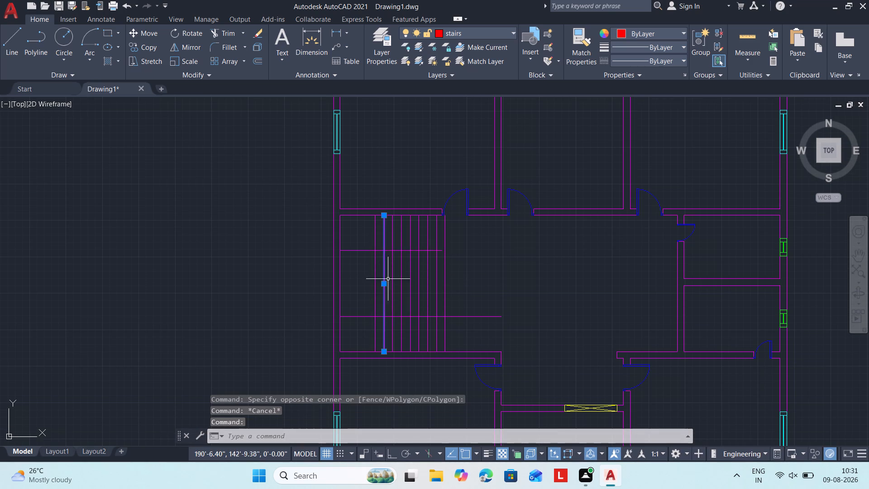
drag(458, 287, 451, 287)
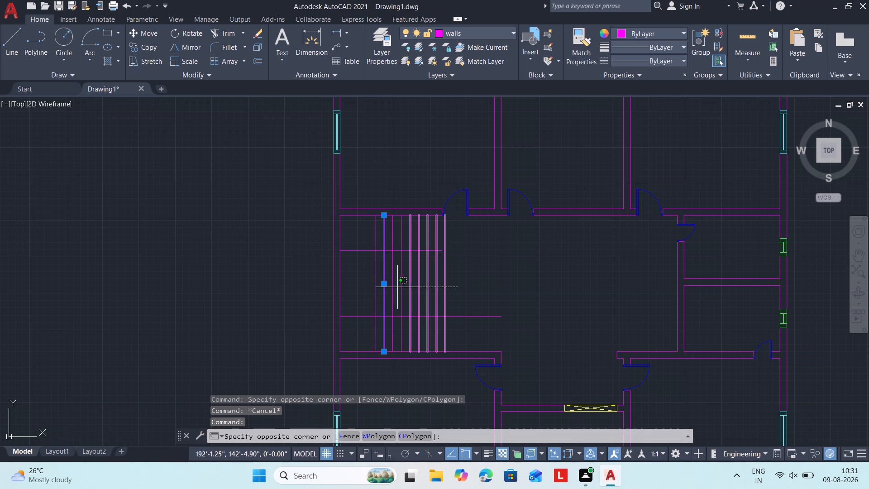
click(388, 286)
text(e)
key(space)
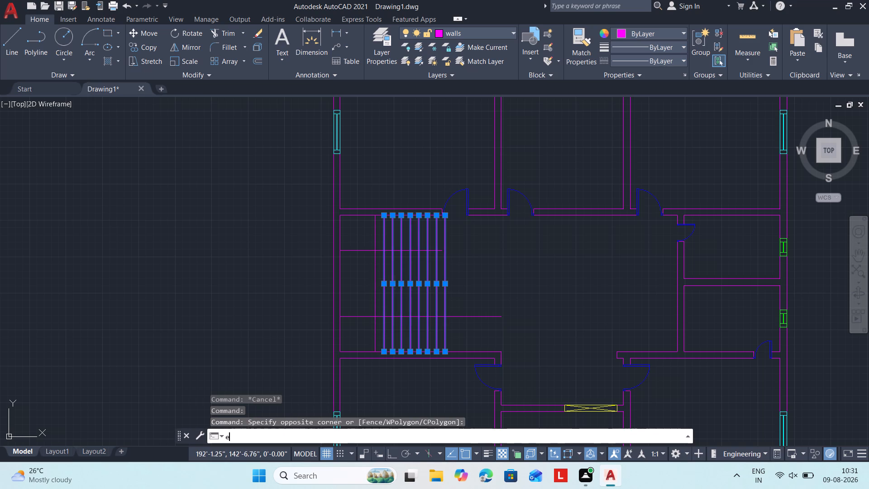
Offset the vertical landing line successively by 10" toward the hall's interior to make five tread lines.
text(o 10")
key(Return)
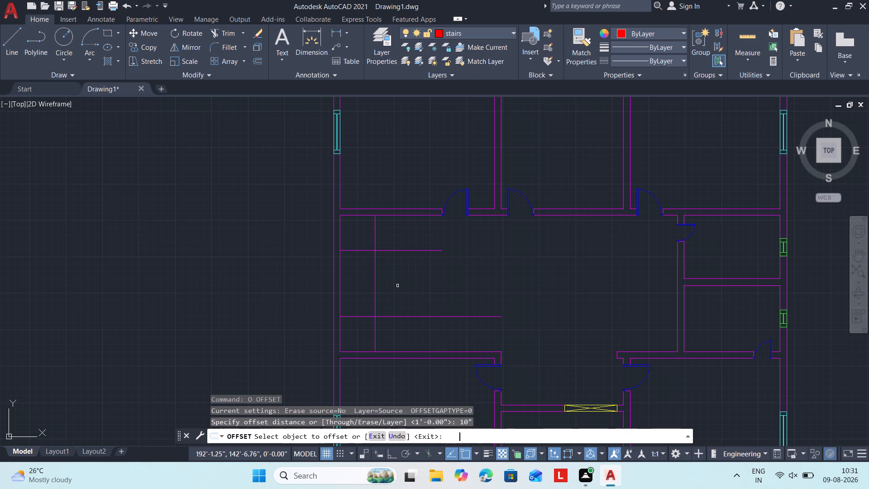
drag(375, 278, 383, 274)
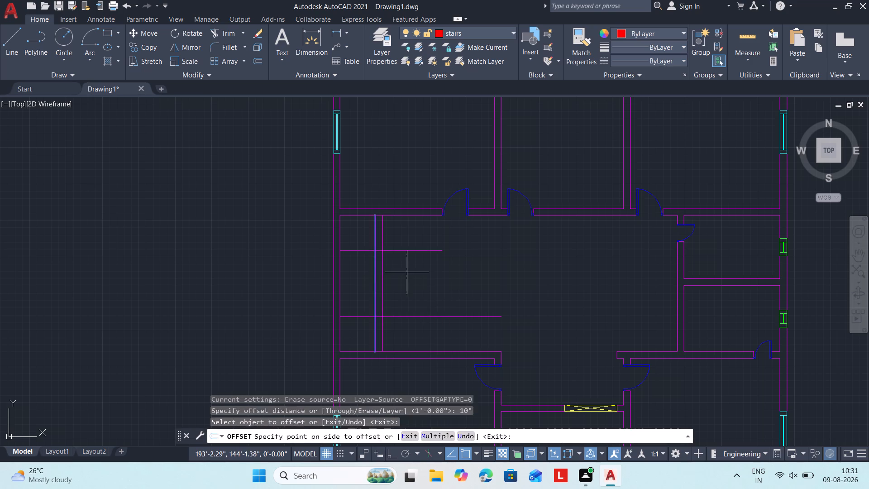
click(407, 272)
drag(383, 276, 389, 273)
click(410, 272)
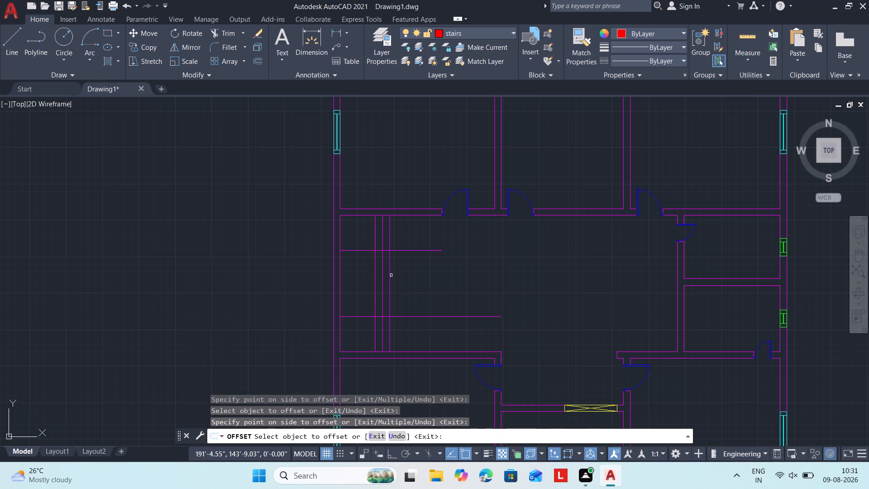
click(391, 275)
drag(419, 267, 415, 267)
drag(398, 271, 403, 271)
click(434, 272)
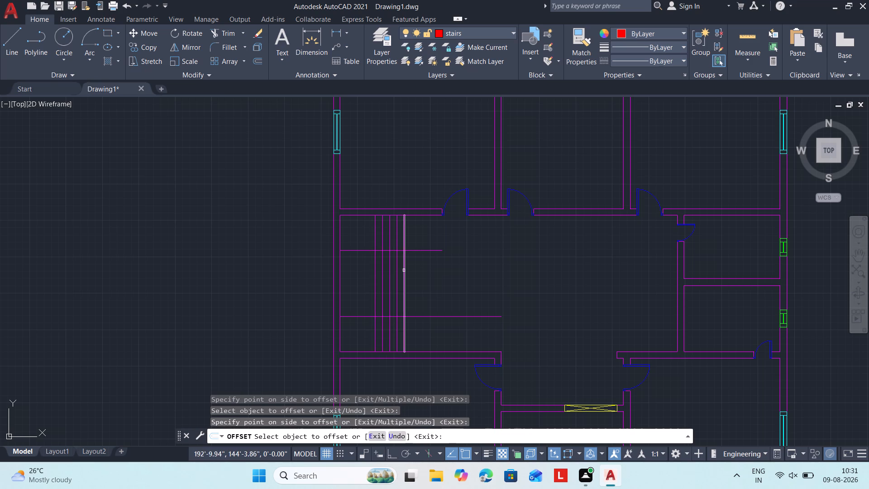
drag(404, 270, 409, 270)
click(424, 269)
click(414, 269)
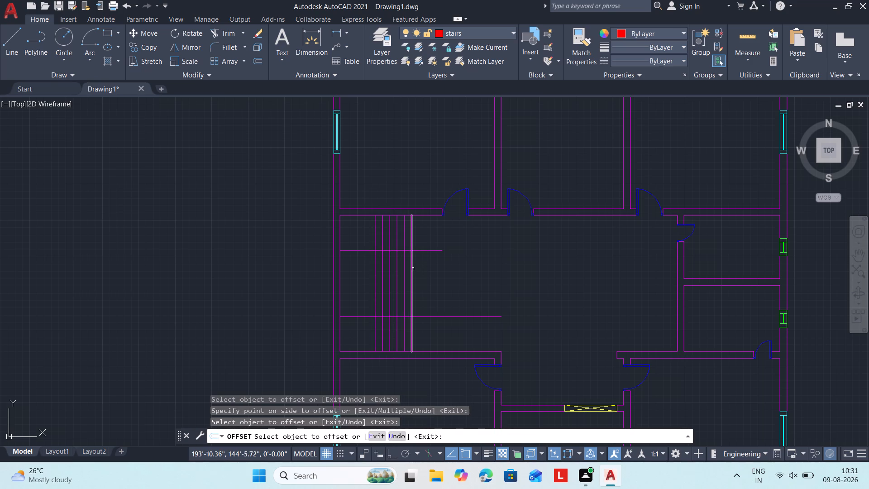
Continue the 10" offsets from the last tread line toward the hall's interior, adding four more tread lines.
drag(412, 268, 421, 266)
drag(441, 268, 430, 268)
click(419, 266)
drag(444, 265, 438, 265)
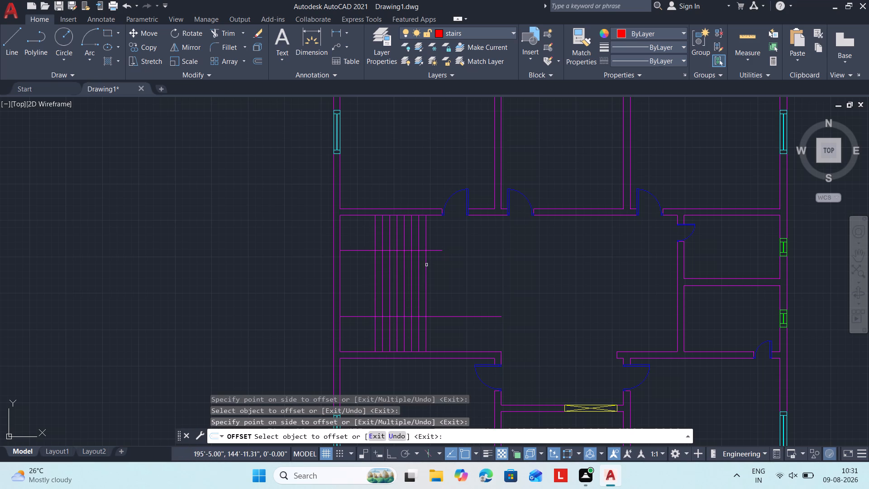
click(429, 264)
click(441, 266)
click(429, 267)
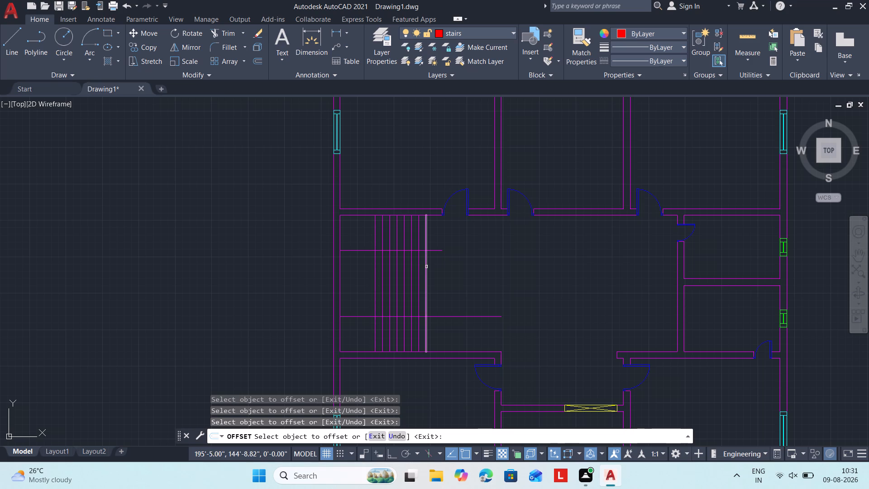
drag(426, 267, 430, 267)
click(437, 267)
click(434, 268)
click(452, 268)
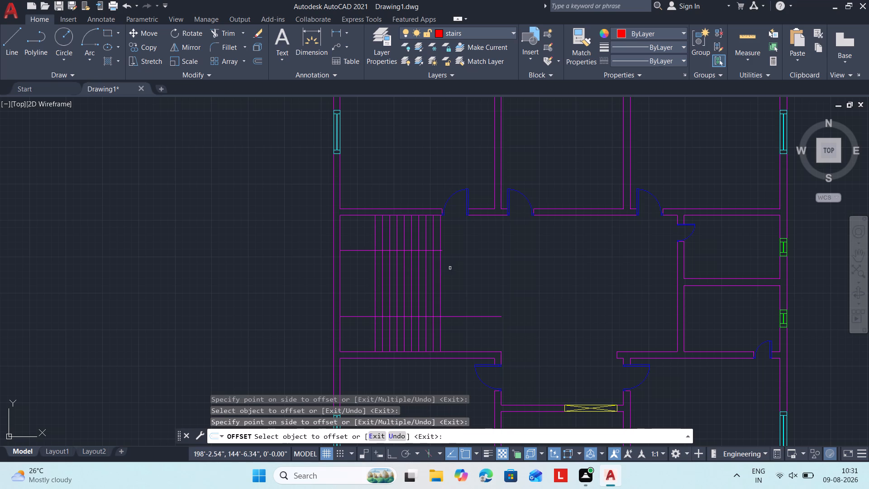
scroll(453, 269, up, 1)
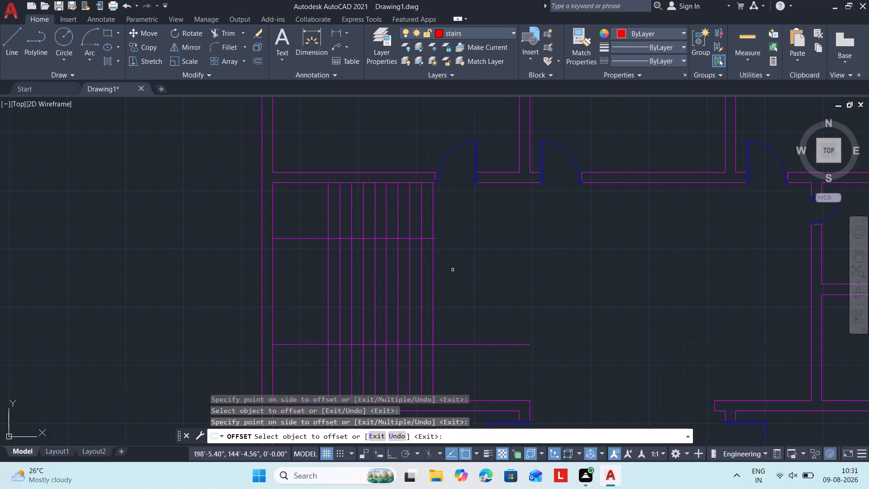
scroll(433, 280, down, 1)
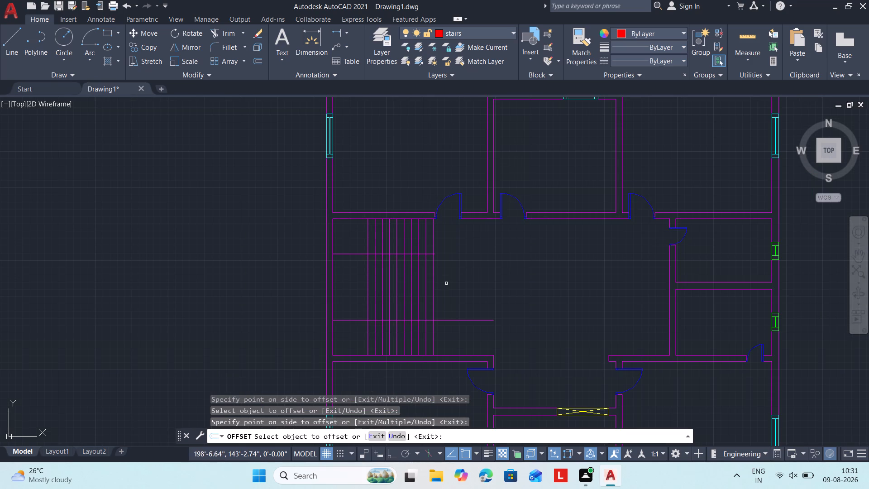
Trim the nine tread lines between the upper and lower flights, keeping the vertical landing line whole.
key(Escape)
text(tr)
key(space)
key(space)
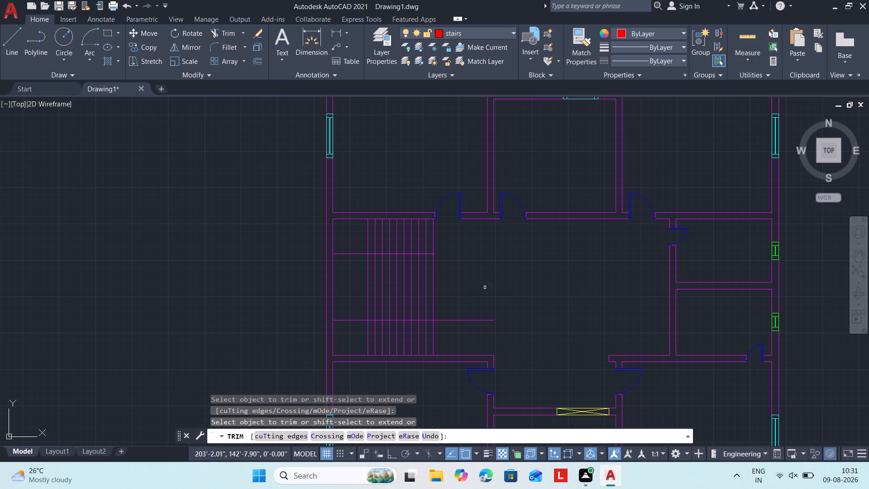
drag(469, 298, 457, 295)
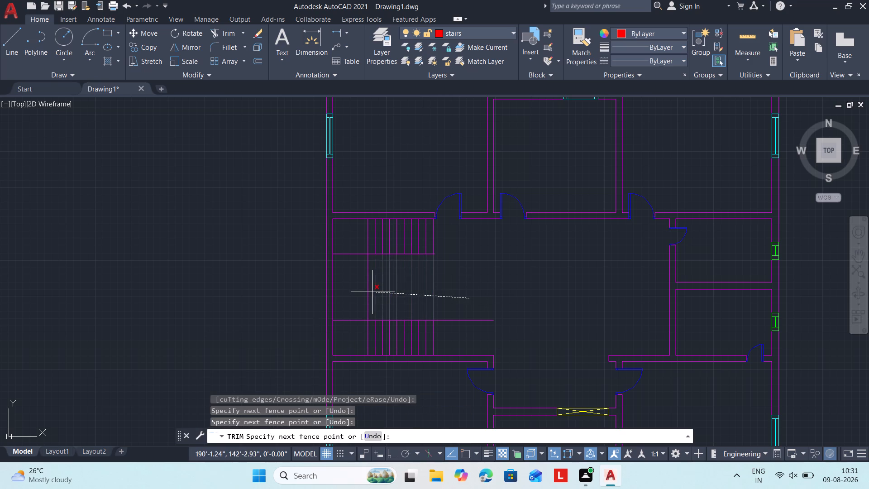
drag(371, 292, 376, 292)
key(Escape)
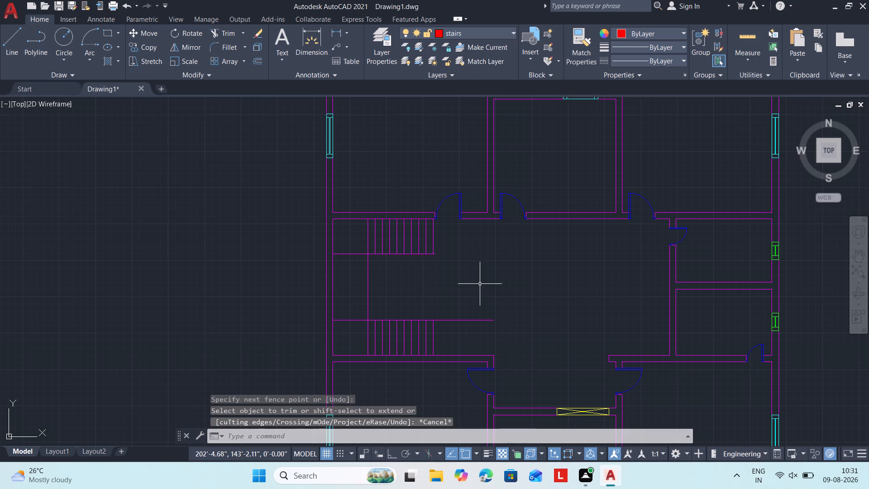
Offset the lower flight's last tread line successively by 10" toward the hall's interior, adding four tread lines.
text(o)
key(space)
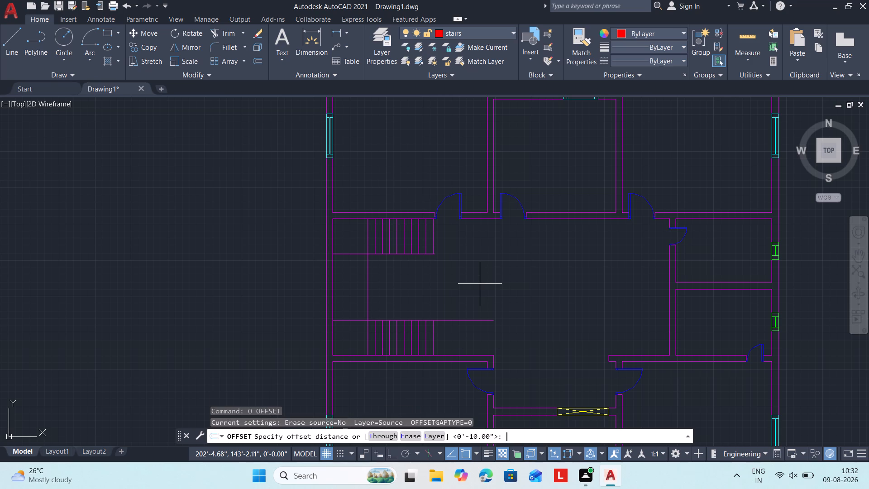
text(10)
key(apostrophe)
key(BackSpace)
key(apostrophe)
key(BackSpace)
key(apostrophe)
key(BackSpace)
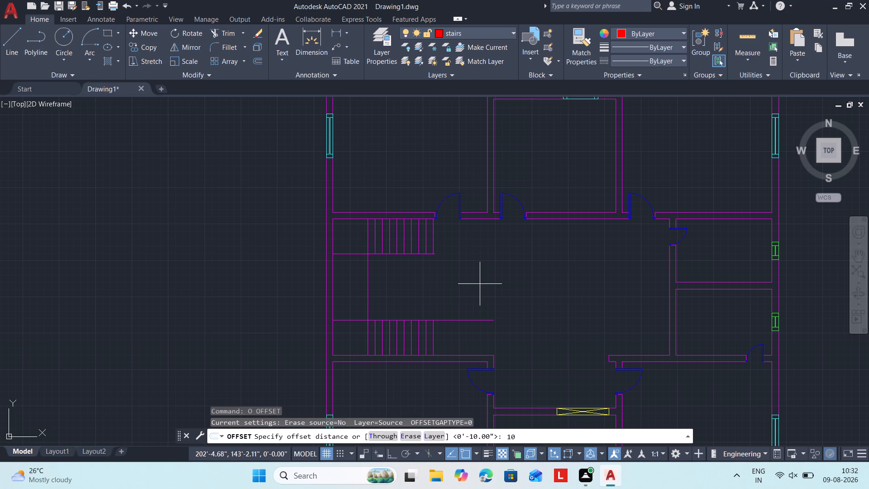
key(shift+quotedbl)
key(Return)
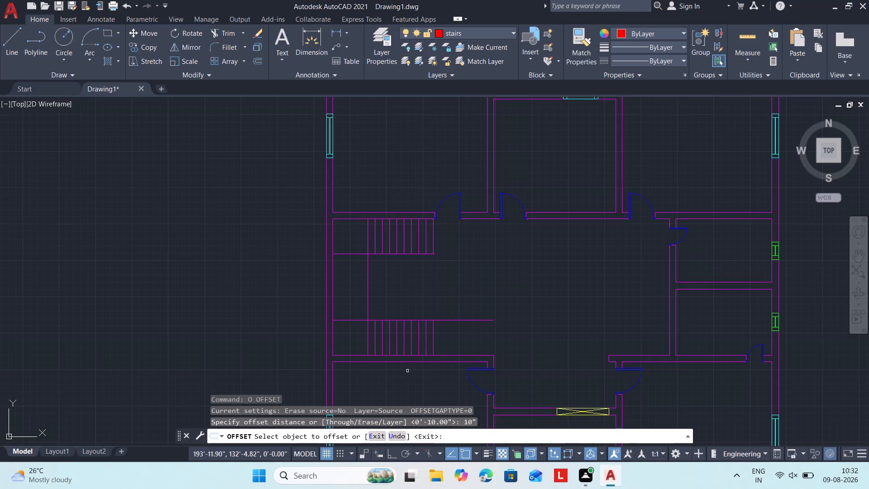
scroll(403, 355, up, 2)
click(479, 317)
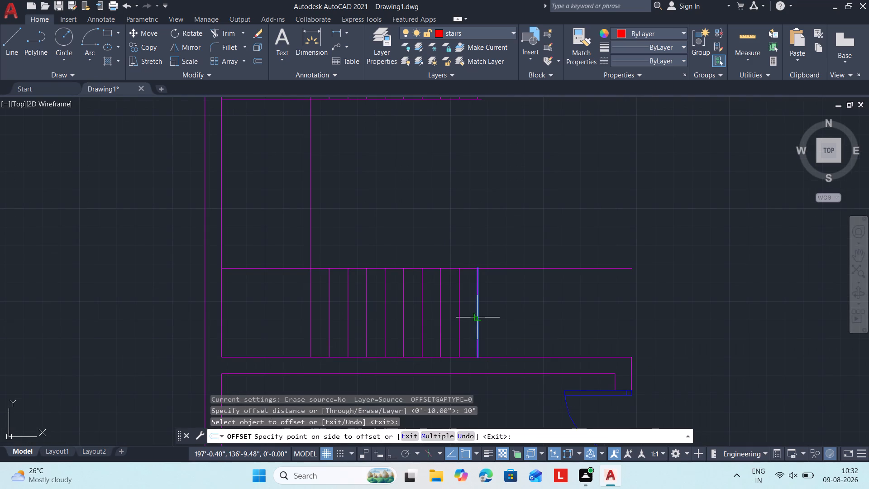
click(501, 321)
drag(497, 321, 508, 316)
drag(569, 312, 558, 312)
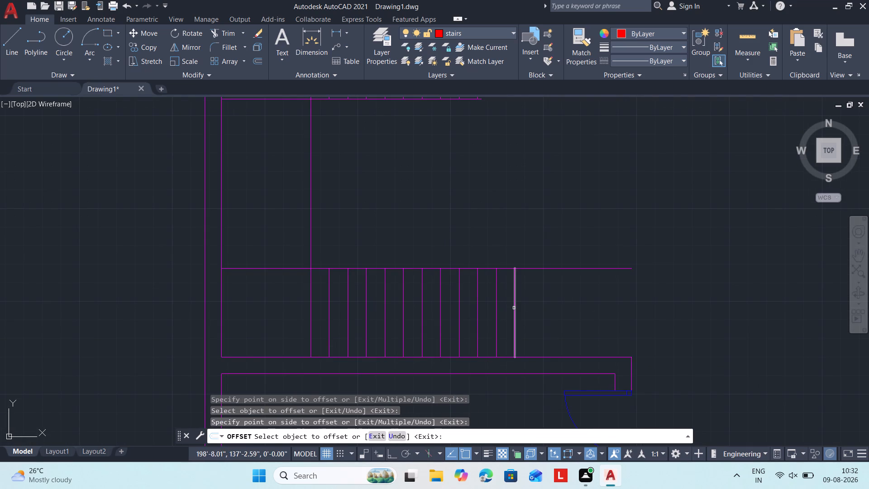
drag(514, 308, 528, 308)
click(544, 309)
drag(533, 310, 560, 307)
click(582, 307)
Continue the 10" offsets along the lower flight, adding three more tread lines toward the hall's interior.
drag(552, 310, 551, 310)
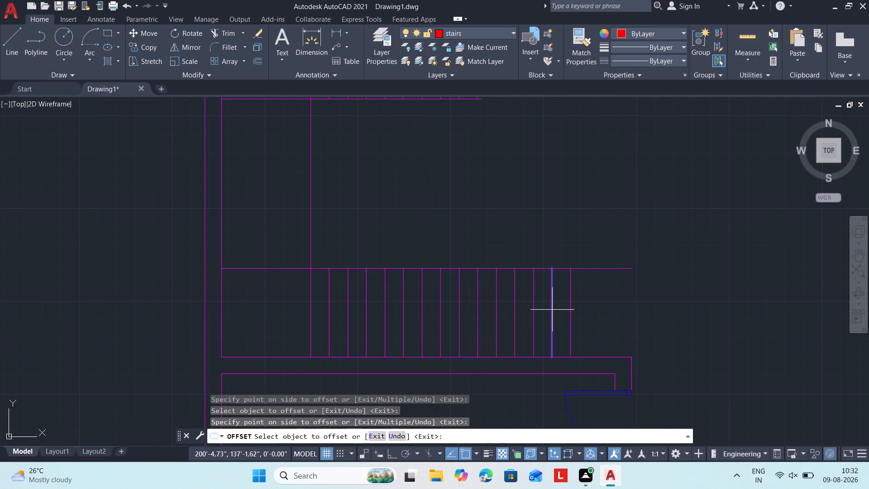
drag(551, 310, 561, 309)
drag(591, 307, 586, 307)
click(573, 313)
click(610, 316)
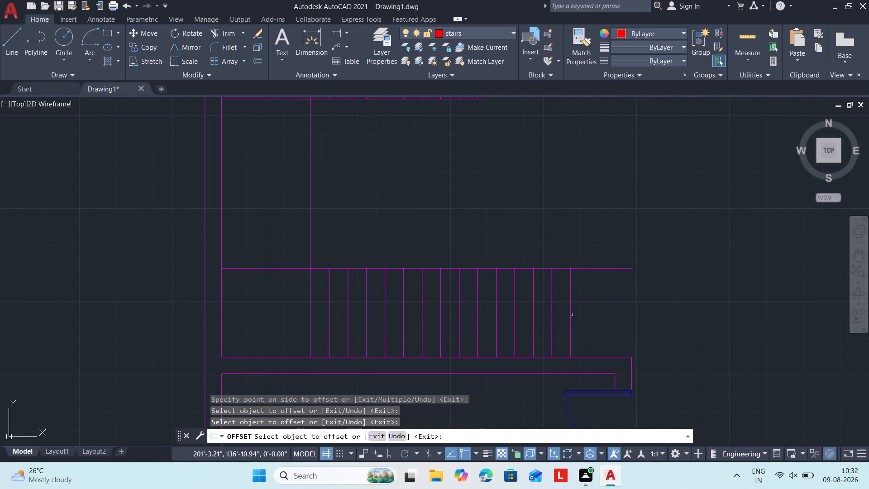
click(572, 315)
click(595, 312)
drag(589, 311, 594, 309)
click(635, 308)
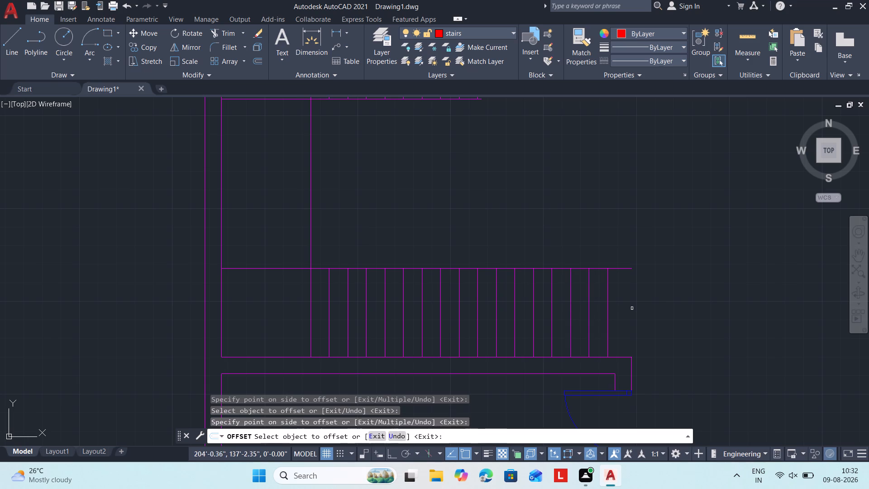
scroll(611, 308, down, 1)
key(Escape)
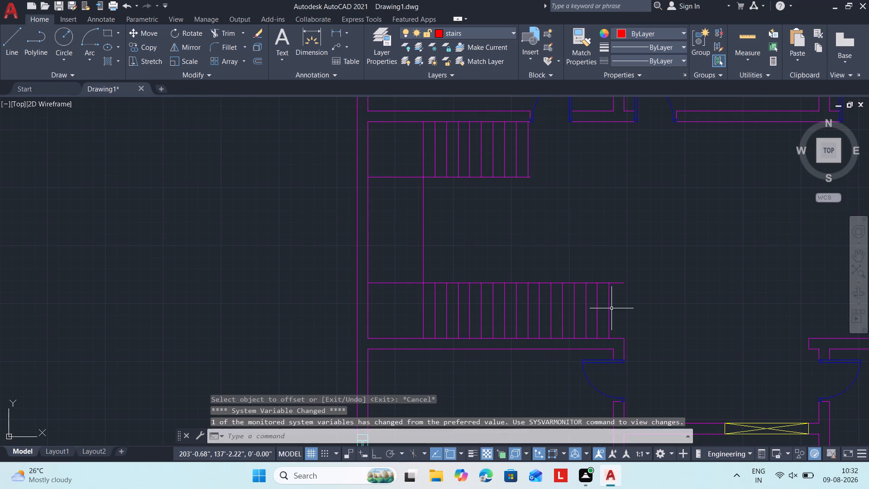
Trim the lower flight's inner edge line back to its last tread line.
text(yr)
key(BackSpace)
key(BackSpace)
text(tr)
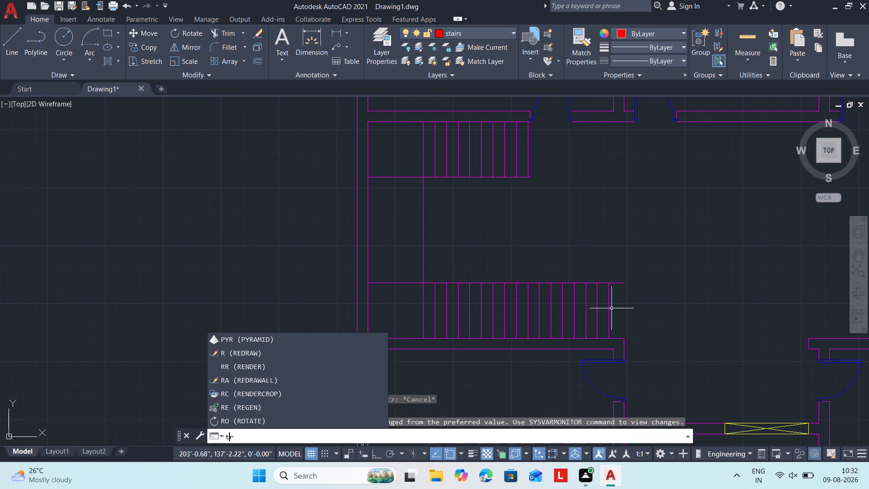
key(space)
key(space)
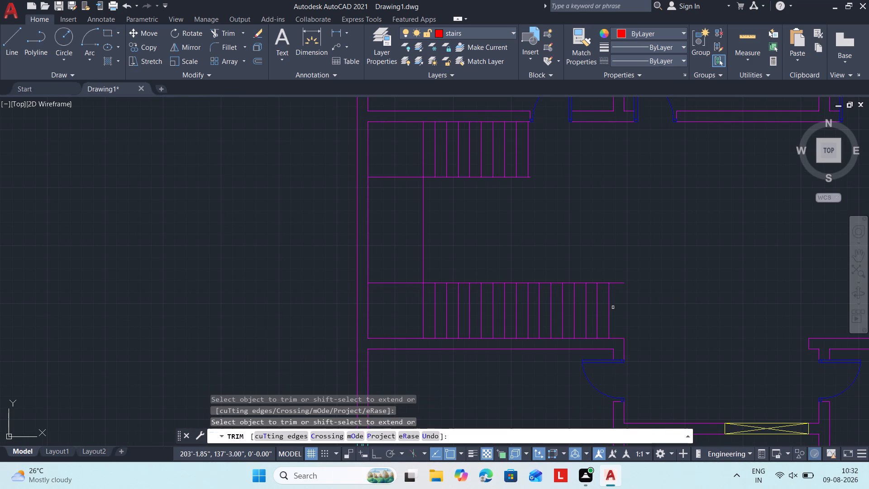
click(612, 278)
click(624, 306)
key(Escape)
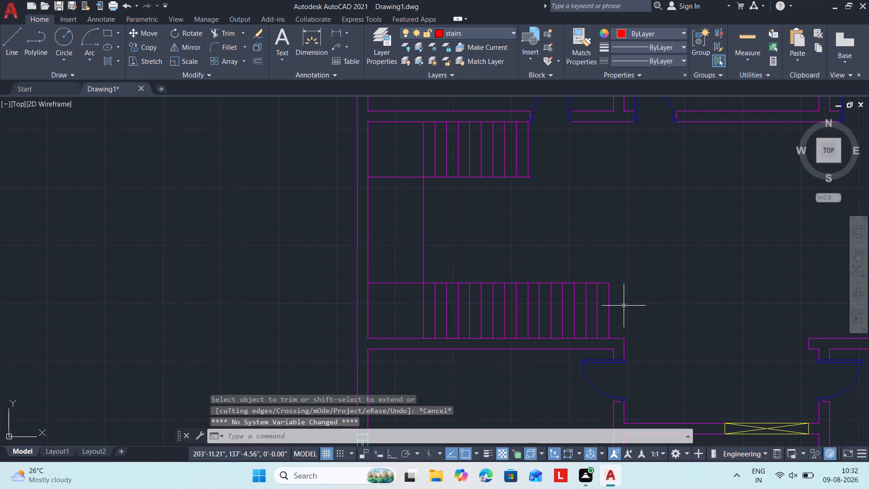
Trim the short overhang of the upper flight's inner edge line beyond its last tread line.
scroll(594, 232, down, 1)
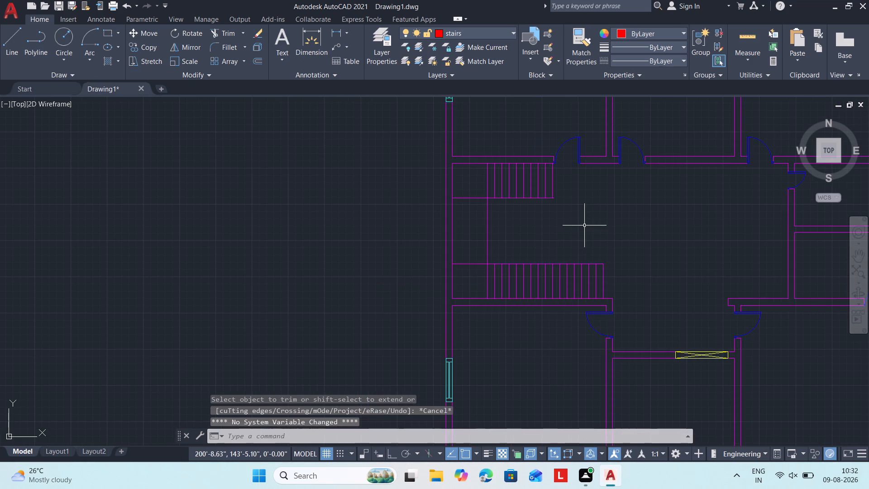
scroll(562, 209, up, 2)
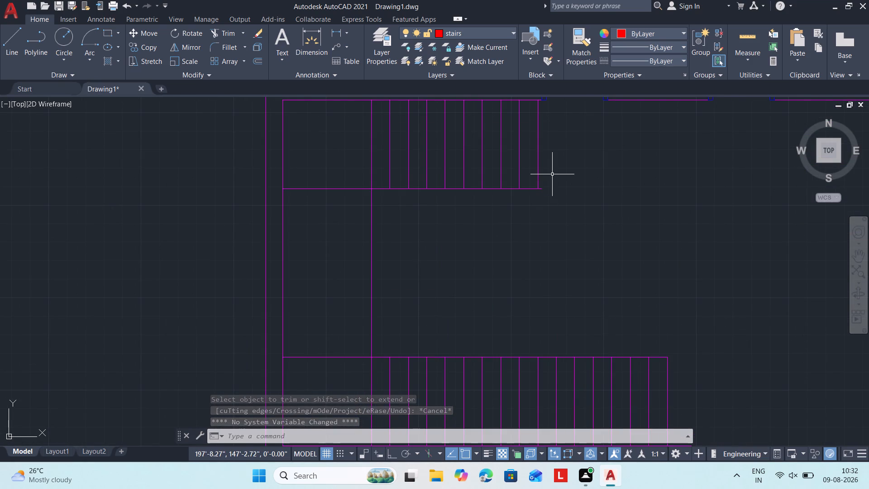
text(trr)
key(BackSpace)
key(space)
key(space)
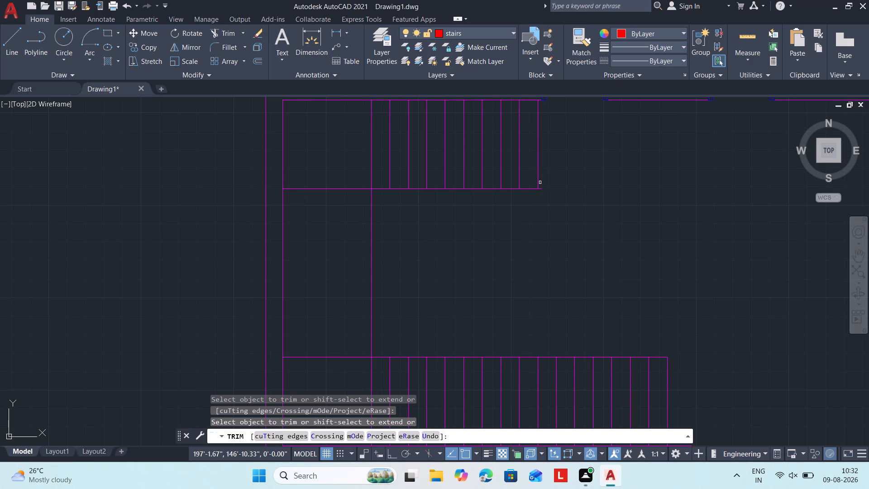
click(540, 182)
click(540, 196)
key(Escape)
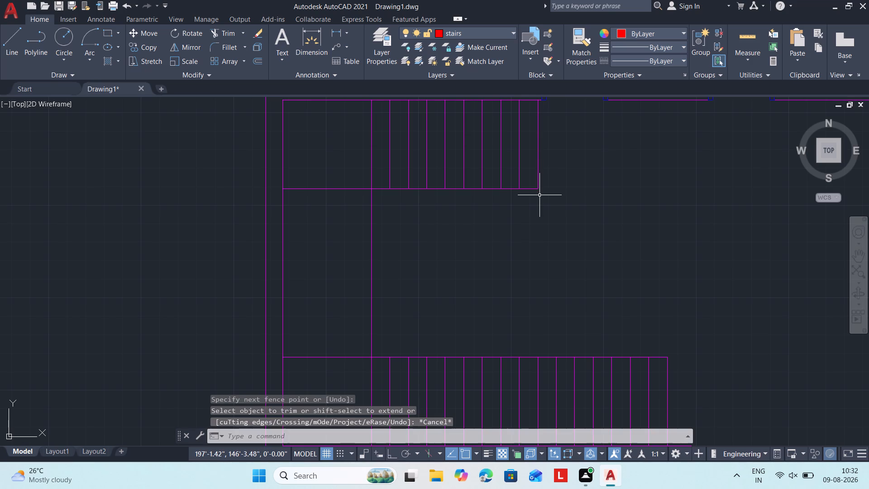
Offset the upper flight's inner edge line successively by 10" toward the lower flight, adding the first three tread lines of the connecting flight.
text(o)
key(space)
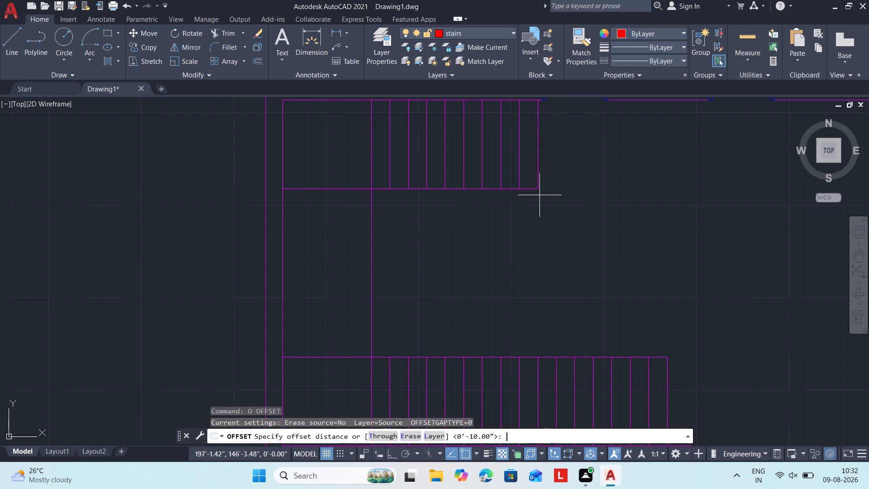
text(10")
key(Return)
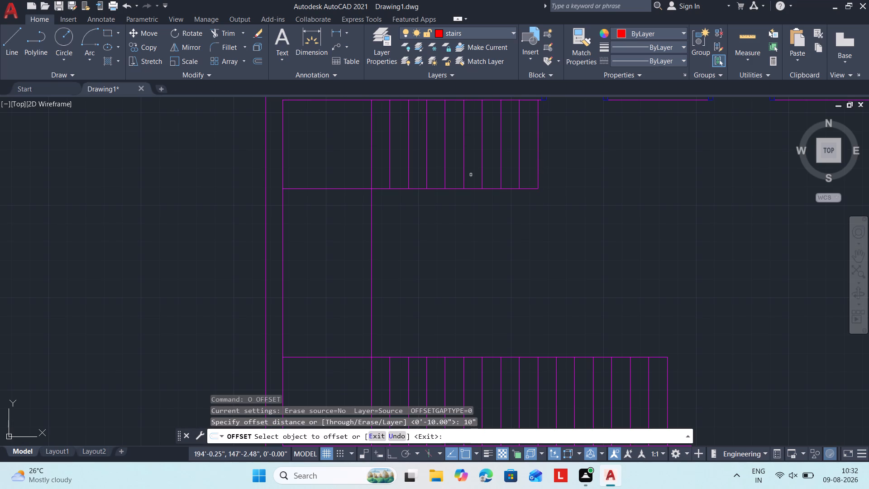
click(344, 188)
click(343, 218)
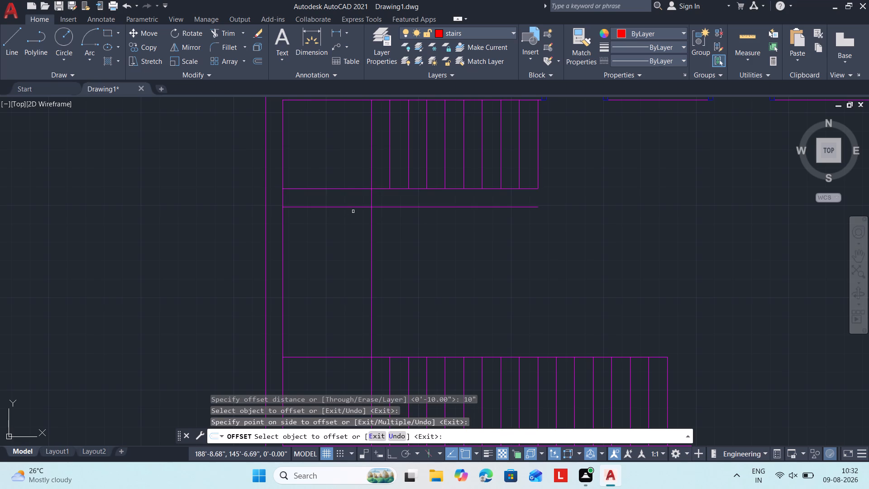
click(354, 208)
click(356, 234)
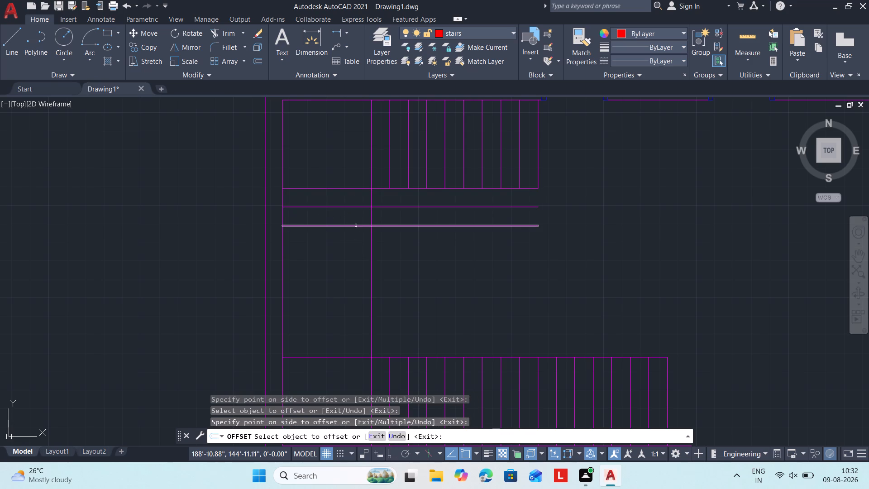
click(355, 224)
click(356, 225)
click(364, 252)
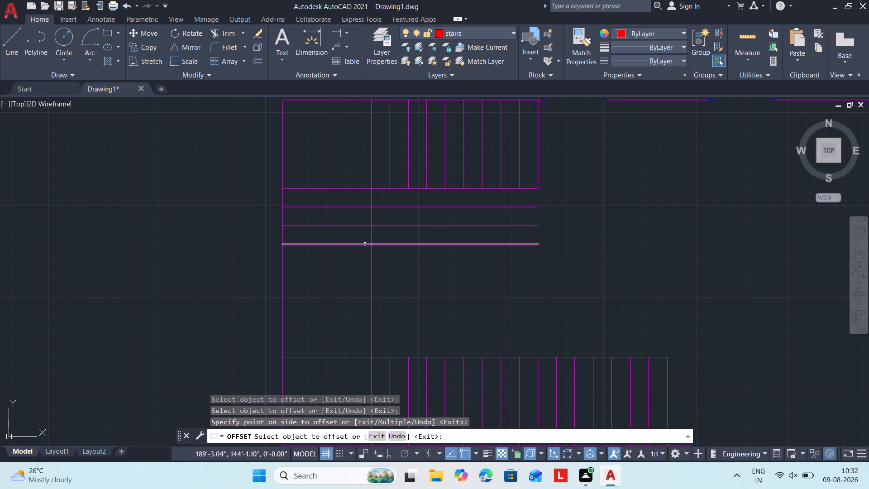
Continue the 10" offsets toward the lower flight, adding five more horizontal tread lines for the connecting flight.
click(364, 244)
drag(364, 278, 363, 274)
click(362, 262)
drag(361, 290, 361, 284)
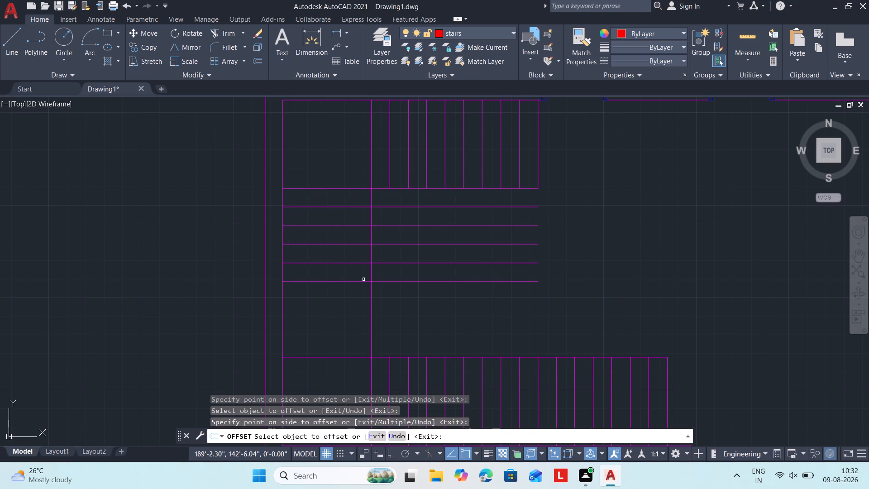
drag(363, 281, 363, 285)
click(363, 304)
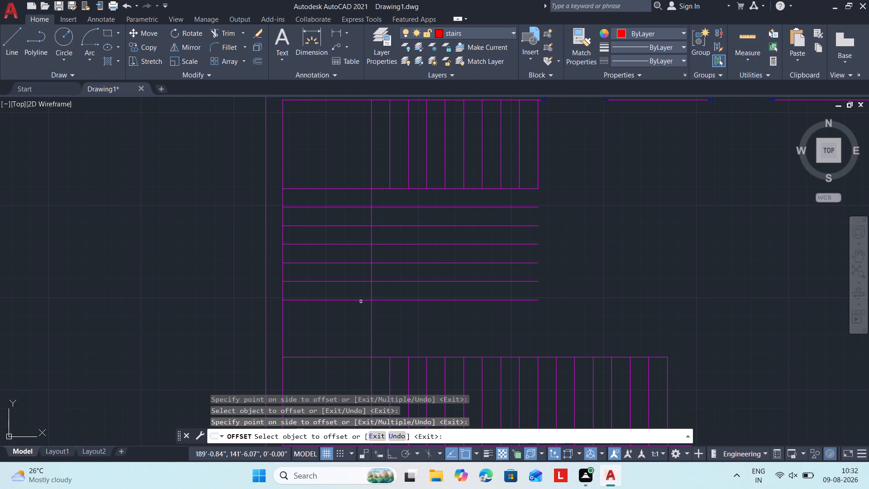
click(362, 300)
click(359, 327)
click(357, 319)
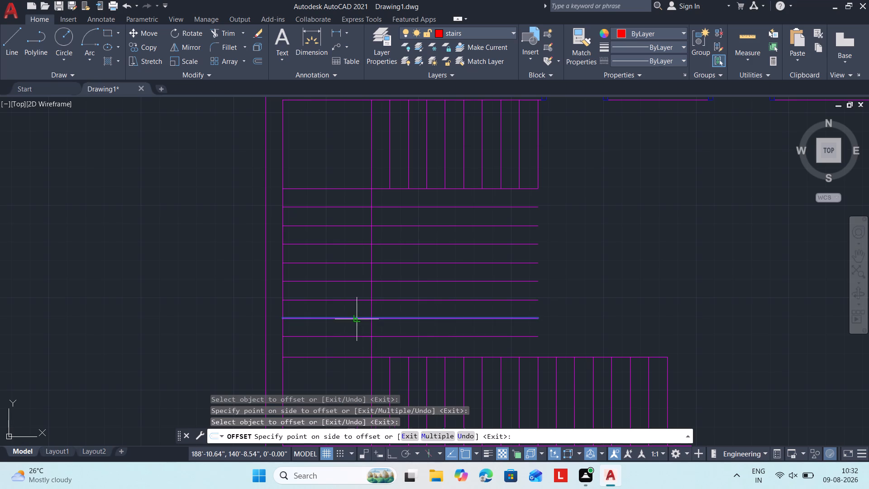
click(358, 345)
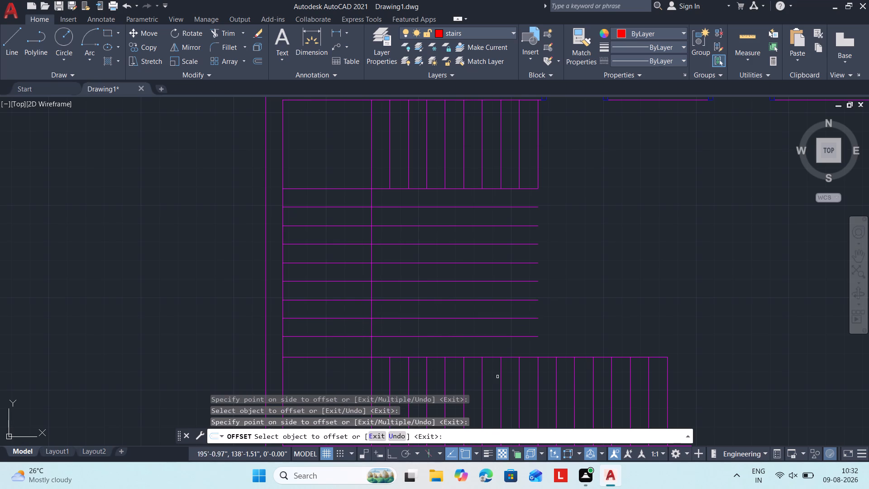
key(Escape)
Trim the eight new tread lines back to the connecting flight's inner edge, removing their parts inside the hall.
text(tr)
key(space)
key(space)
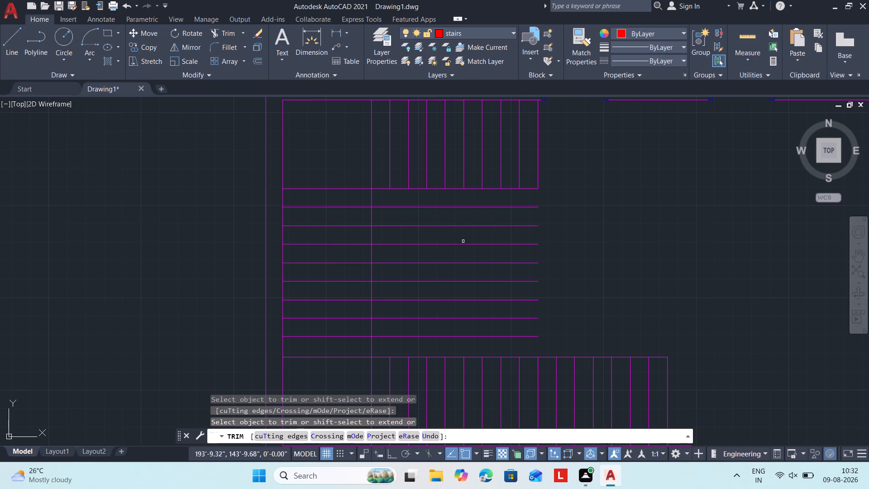
drag(463, 202, 466, 209)
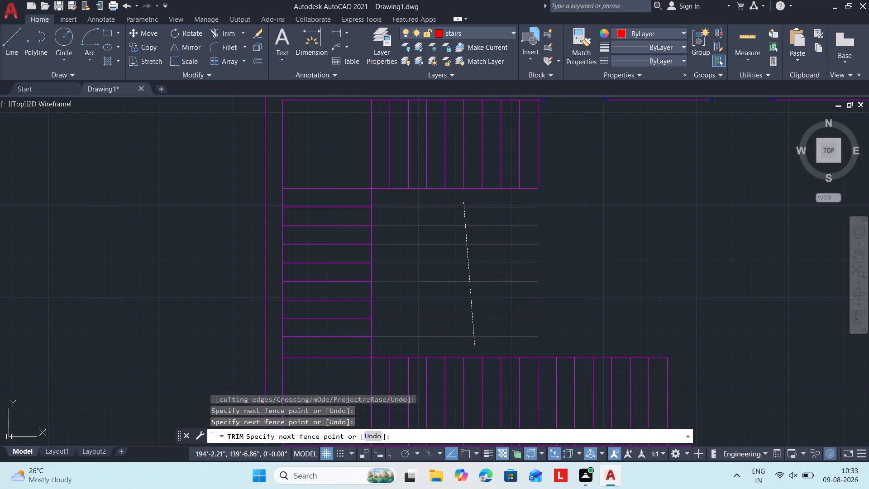
click(474, 345)
key(Escape)
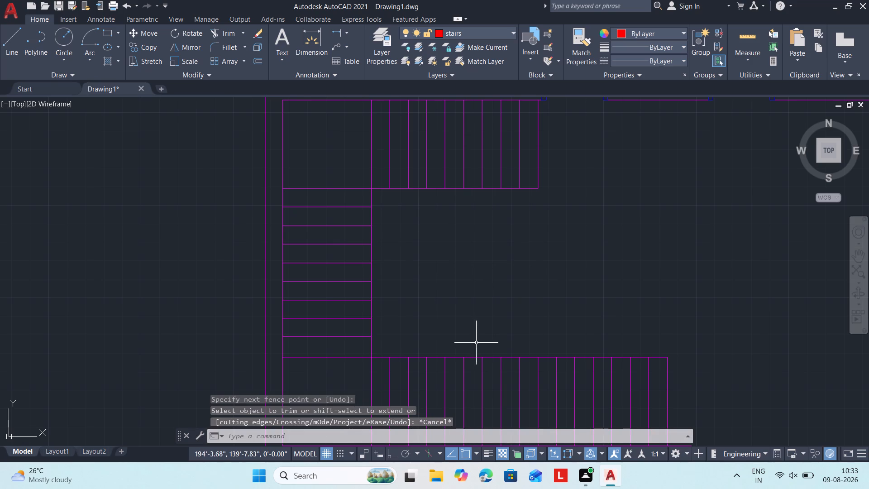
Draw connected lines on the stairs layer along the staircase's wall sides, from the upper flight's door-side wall corner to the lower flight's last tread.
scroll(468, 339, down, 1)
middle_drag(456, 335, 458, 271)
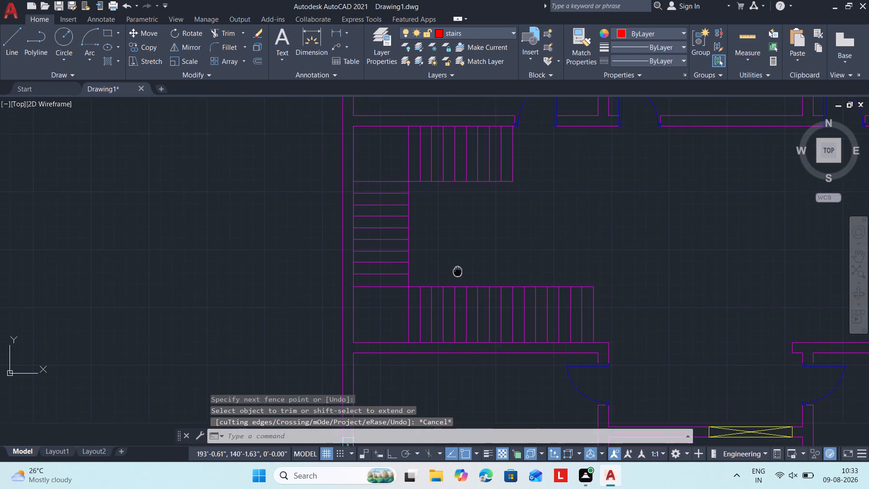
middle_drag(458, 271, 458, 270)
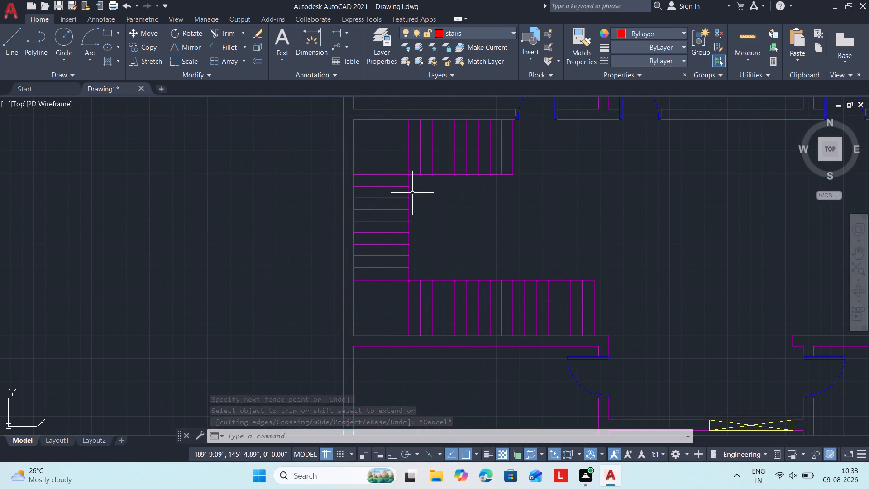
click(485, 35)
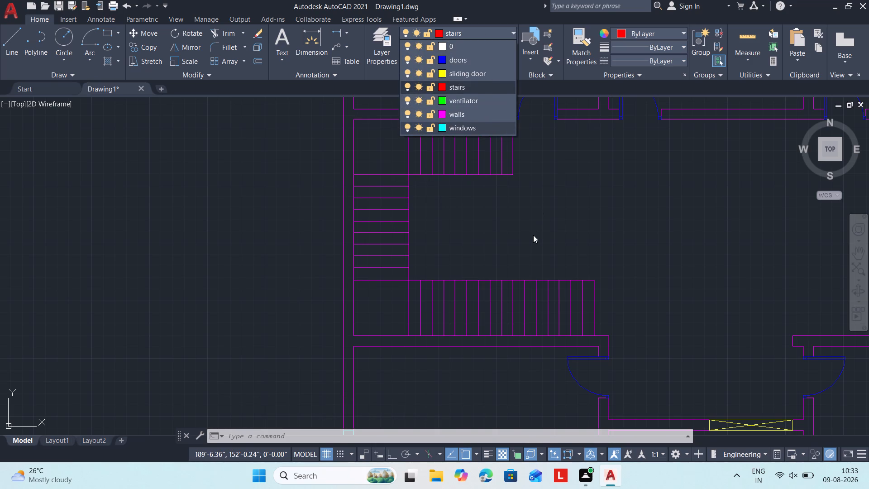
click(458, 86)
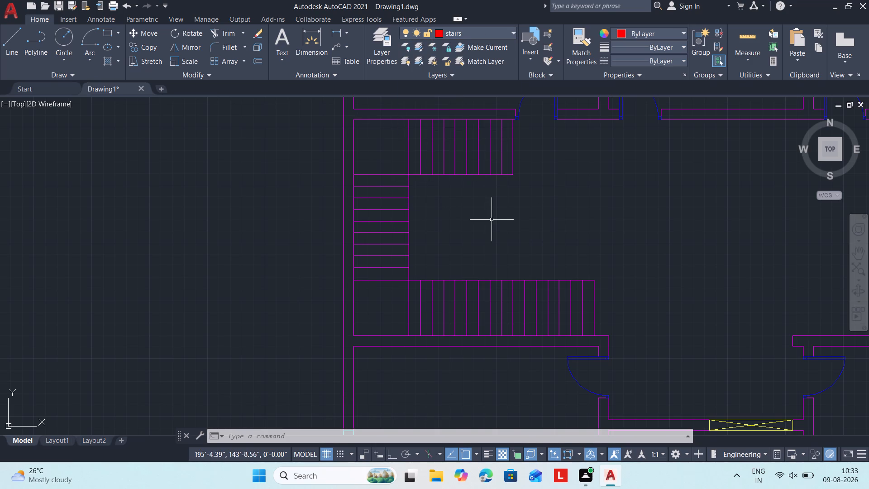
key(l)
key(l)
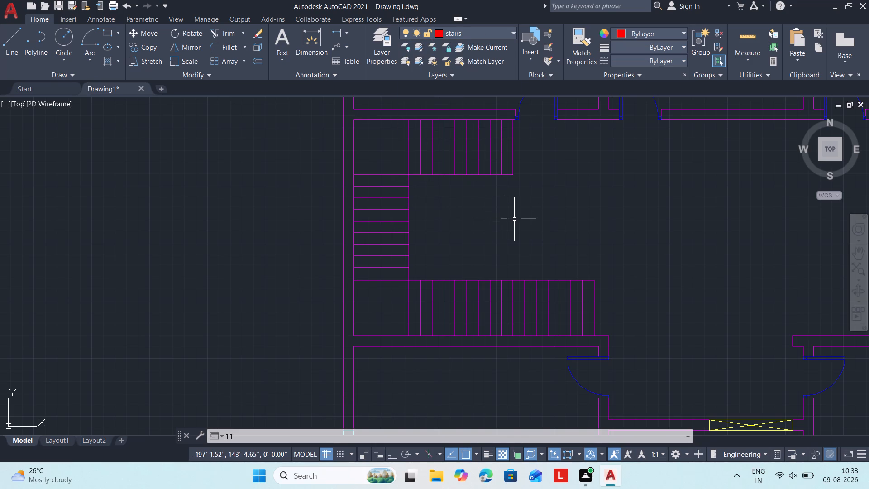
key(BackSpace)
key(space)
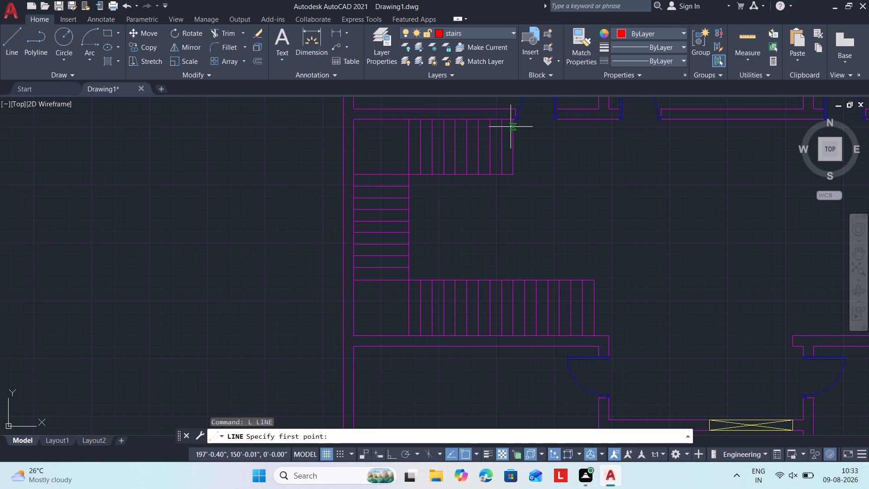
scroll(514, 122, up, 2)
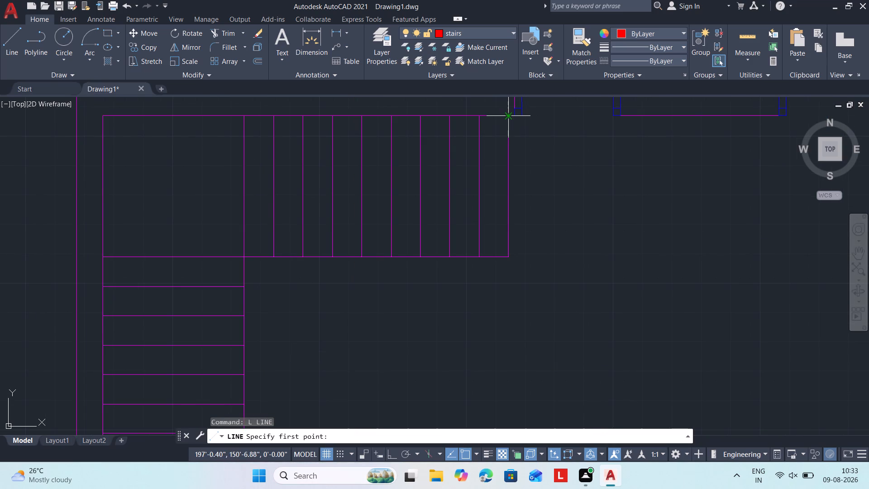
click(512, 118)
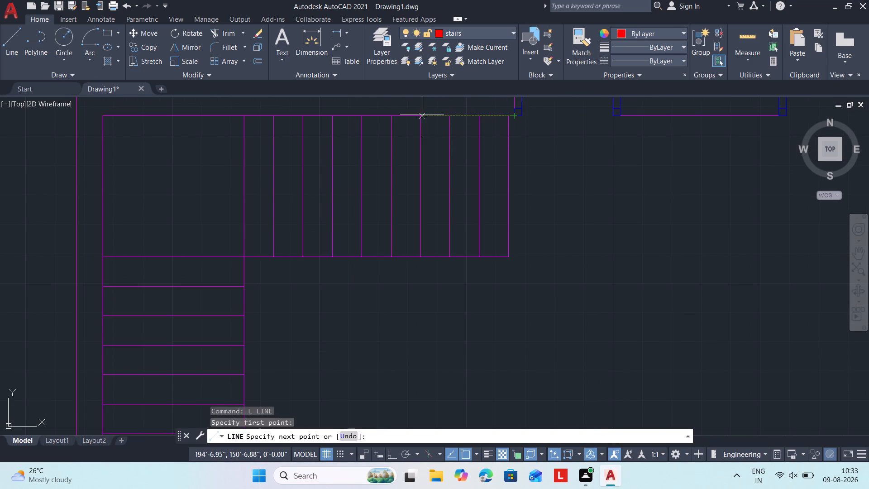
click(102, 117)
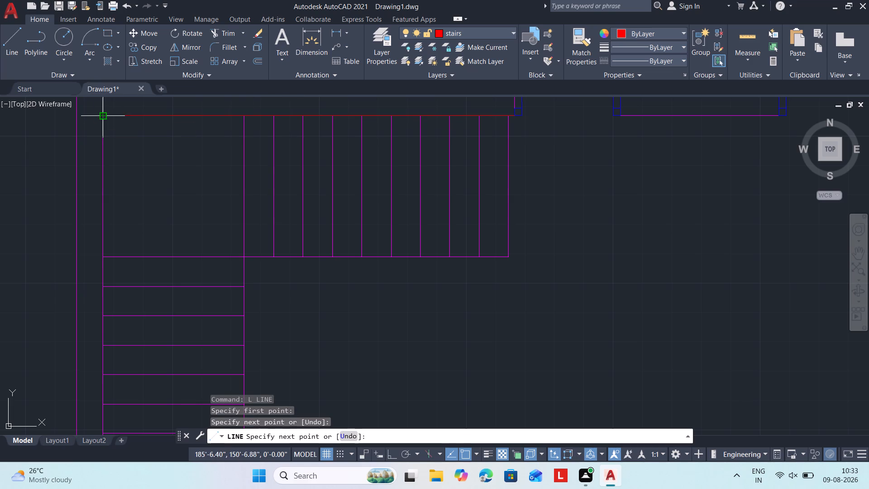
middle_drag(101, 408, 152, 269)
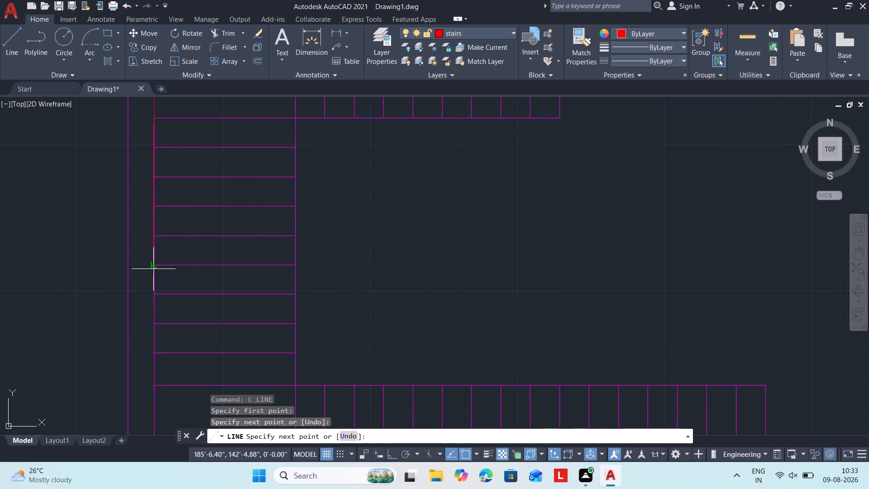
scroll(153, 276, down, 4)
scroll(154, 312, up, 3)
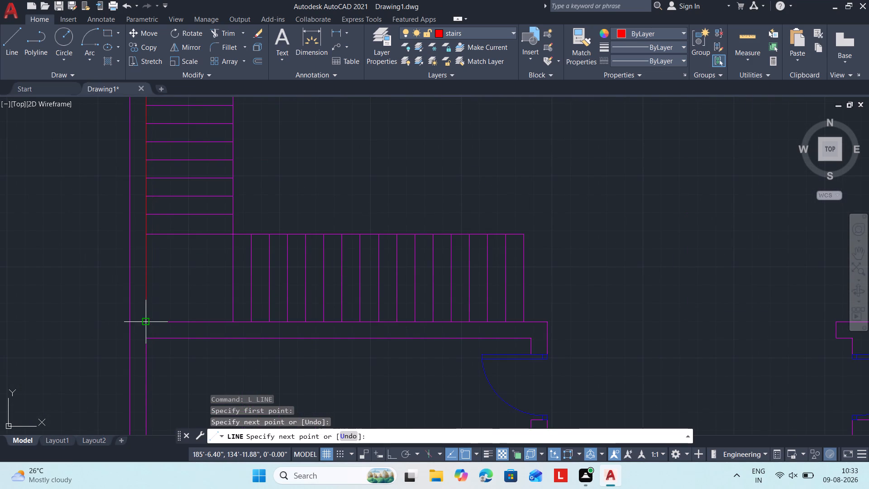
click(146, 322)
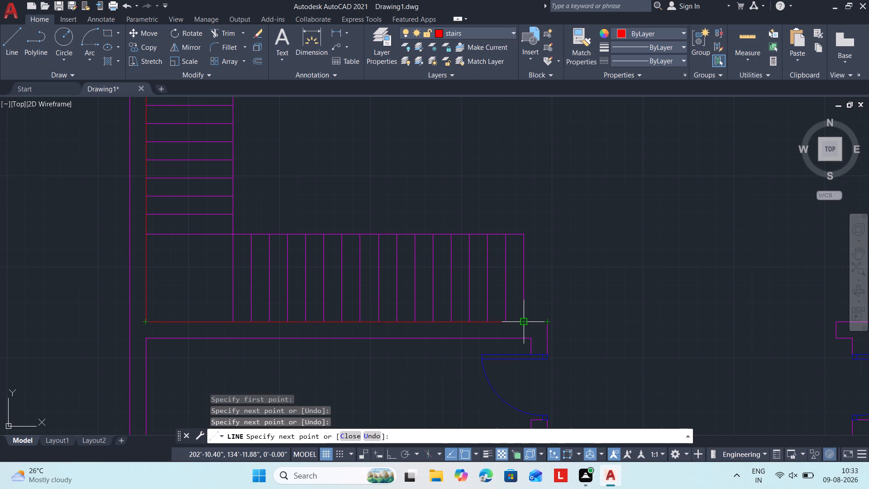
click(524, 319)
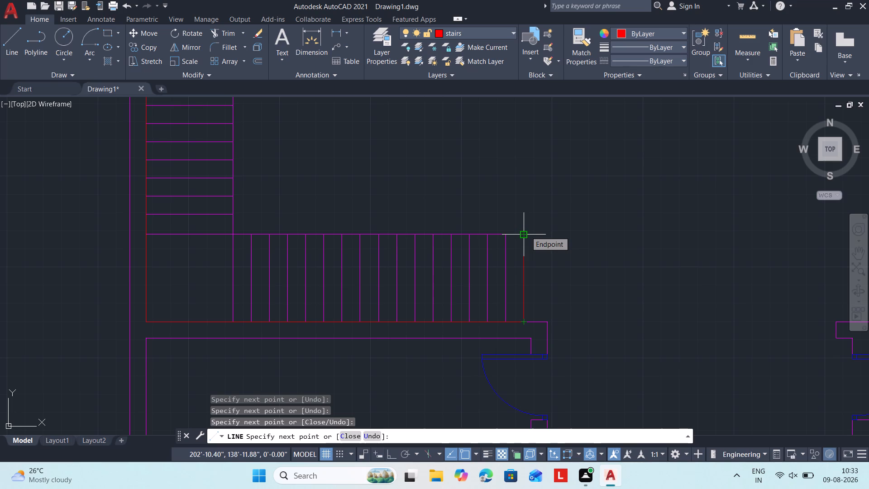
scroll(534, 235, down, 1)
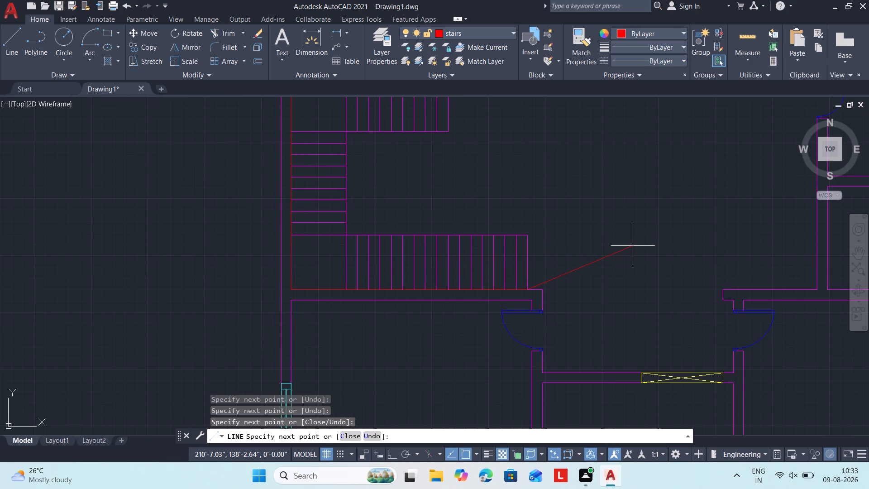
key(Escape)
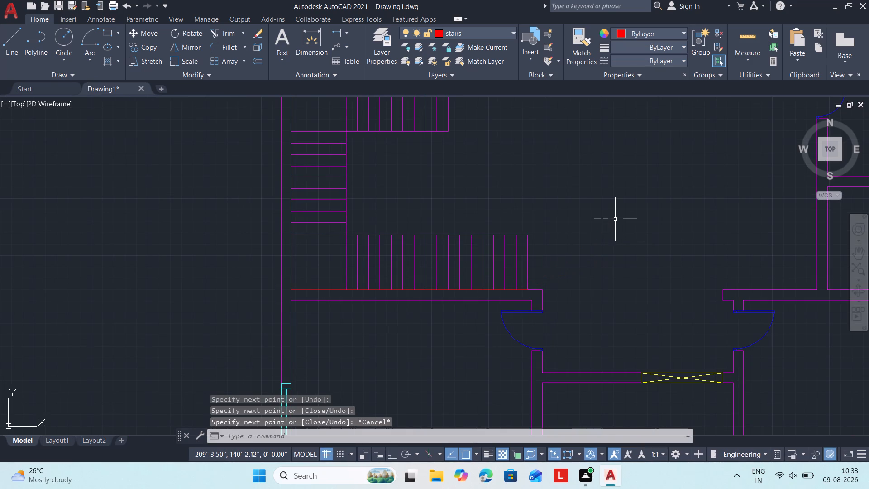
Match the properties of the stairs-layer line along the upper wall onto all tread and inner edge lines of the three flights.
scroll(602, 221, down, 2)
middle_drag(501, 223, 528, 284)
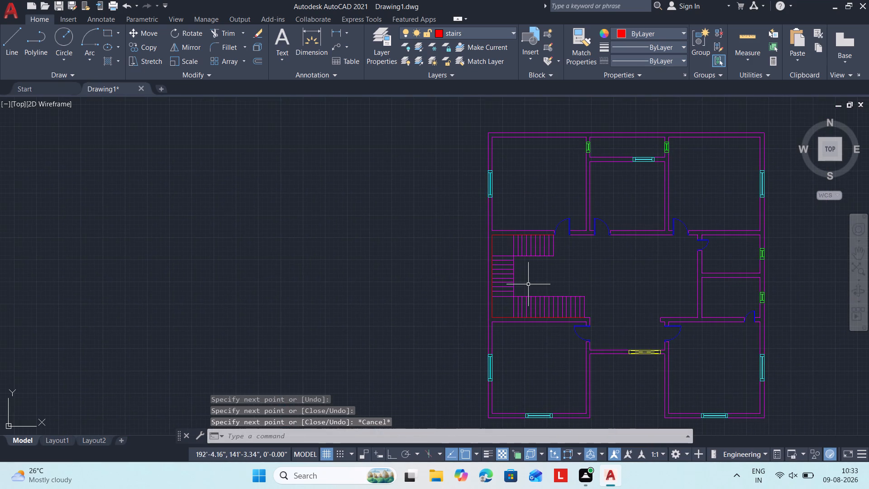
scroll(528, 282, up, 3)
scroll(476, 226, down, 1)
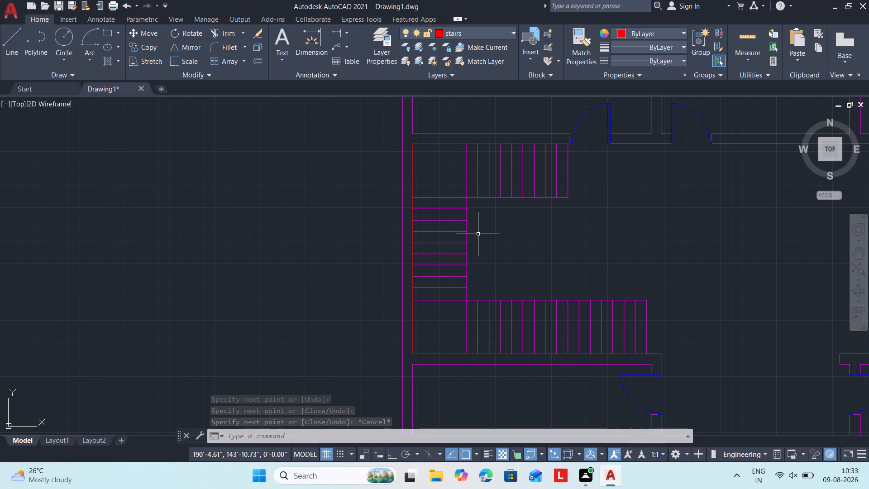
text(ma)
key(space)
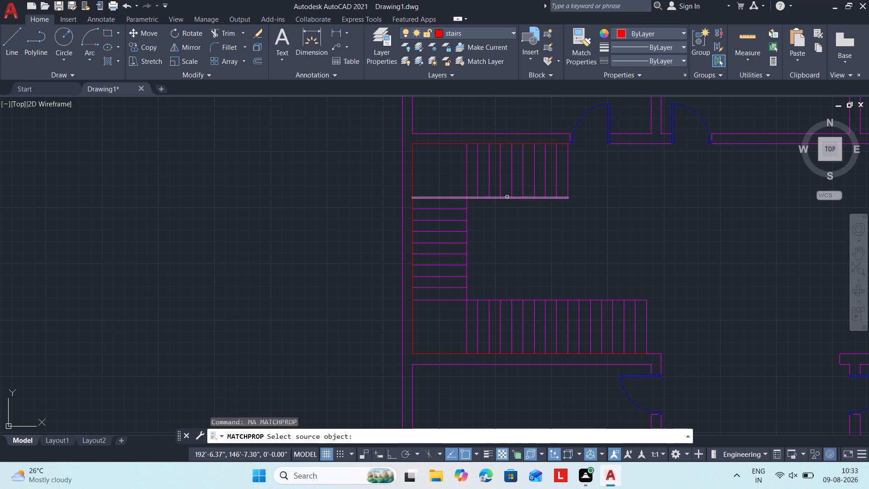
click(528, 144)
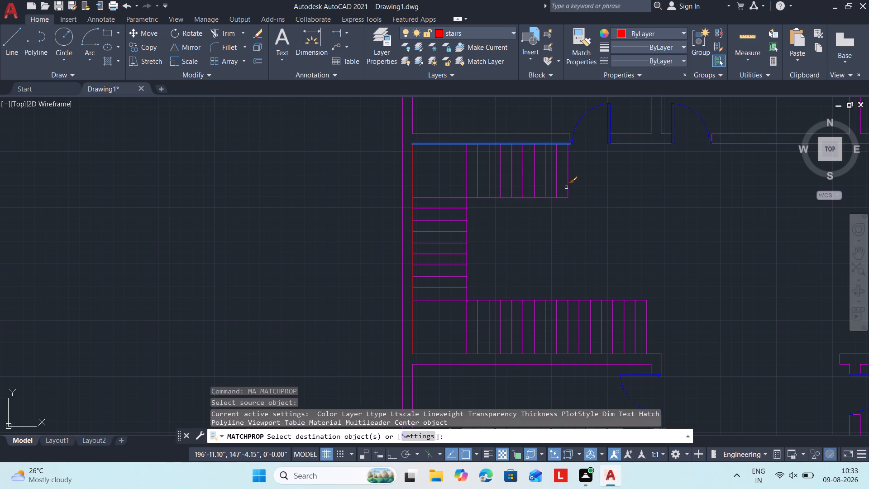
click(585, 179)
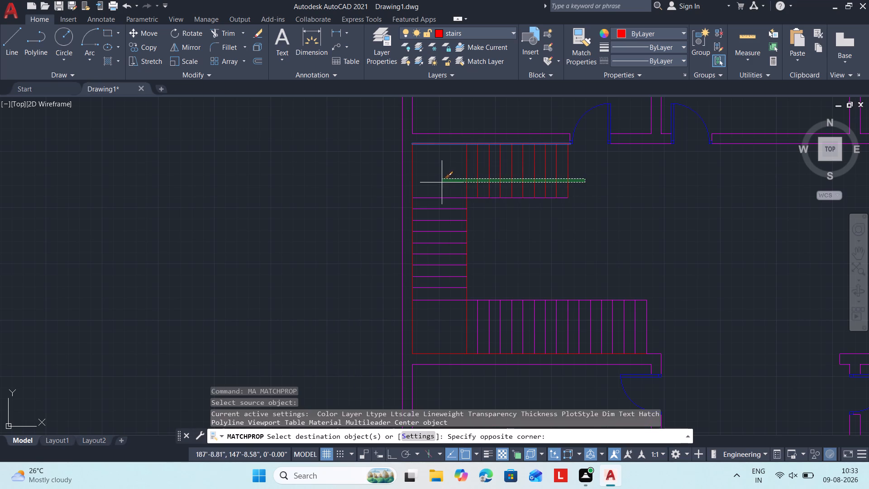
click(434, 325)
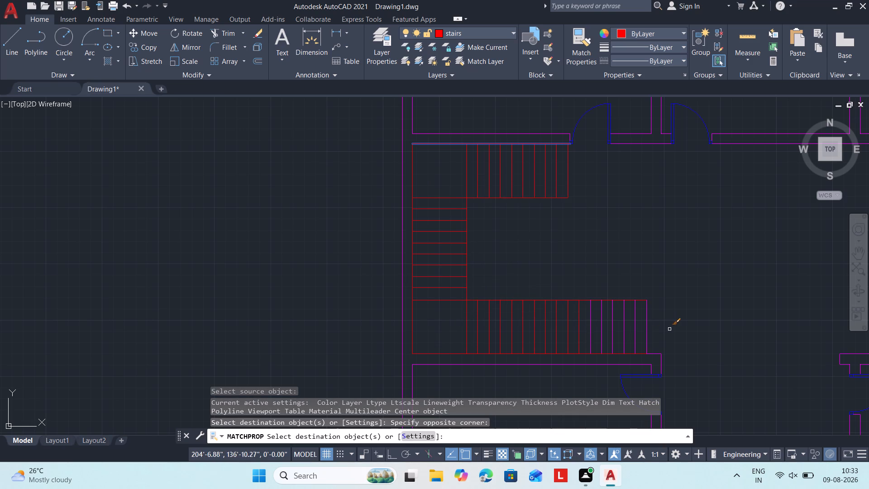
drag(669, 329, 664, 329)
click(570, 333)
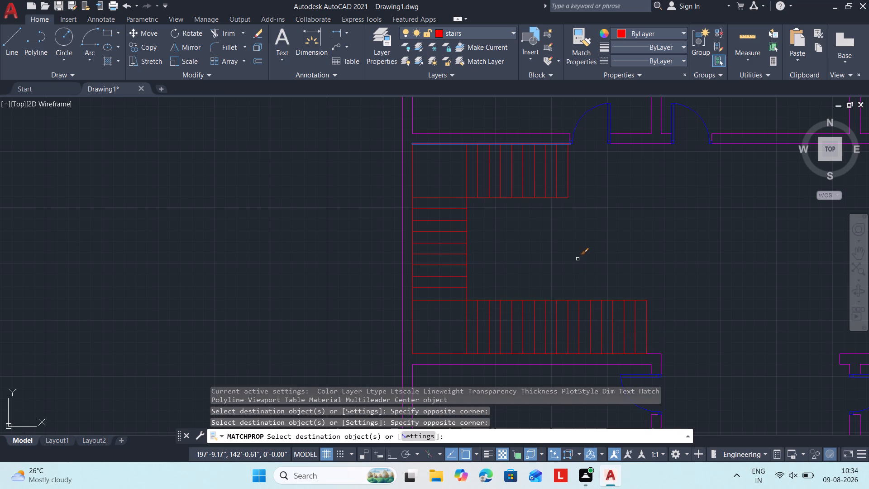
key(Escape)
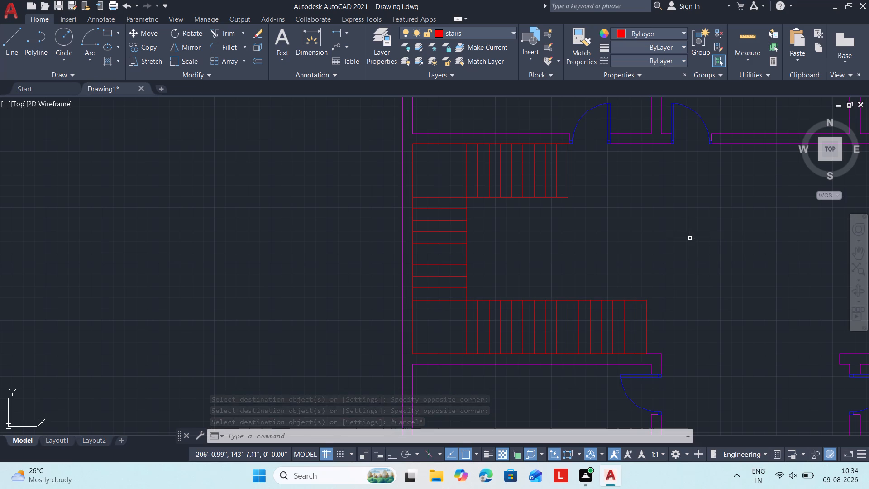
Review the whole floor plan with the staircase in the central hall.
key(Escape)
scroll(692, 249, down, 1)
scroll(651, 248, down, 1)
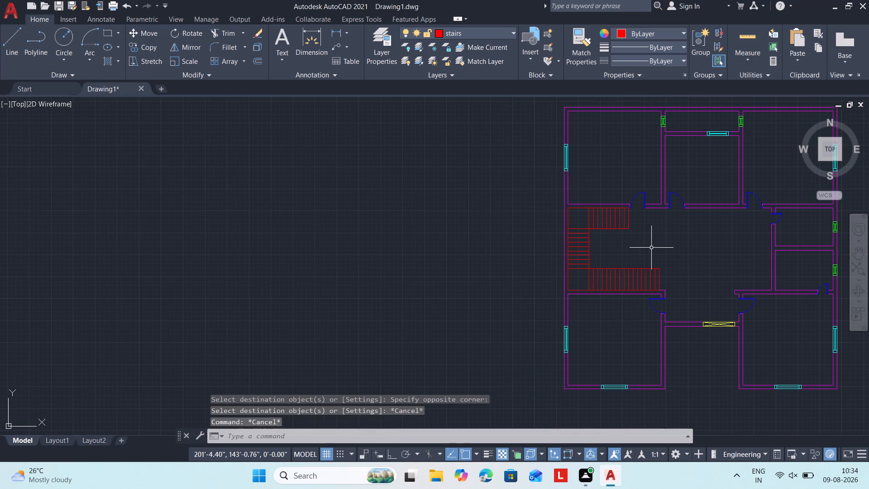
middle_drag(669, 246, 532, 236)
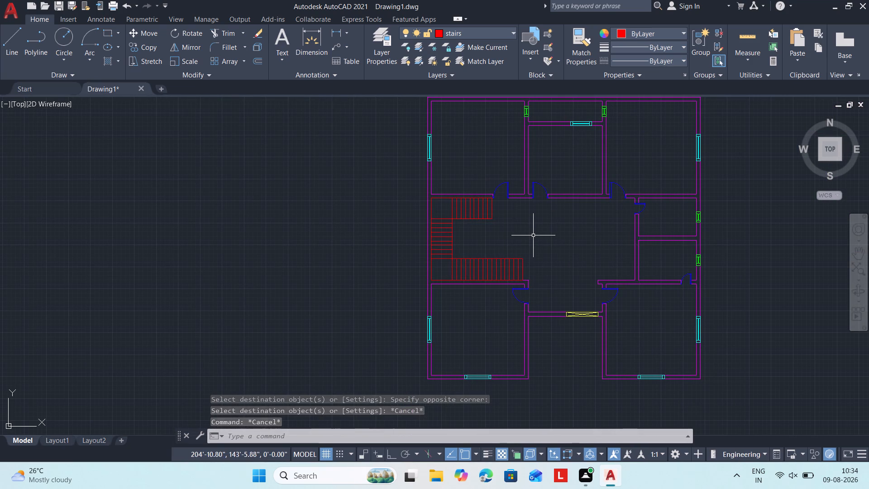
middle_drag(557, 275, 437, 323)
scroll(508, 297, down, 1)
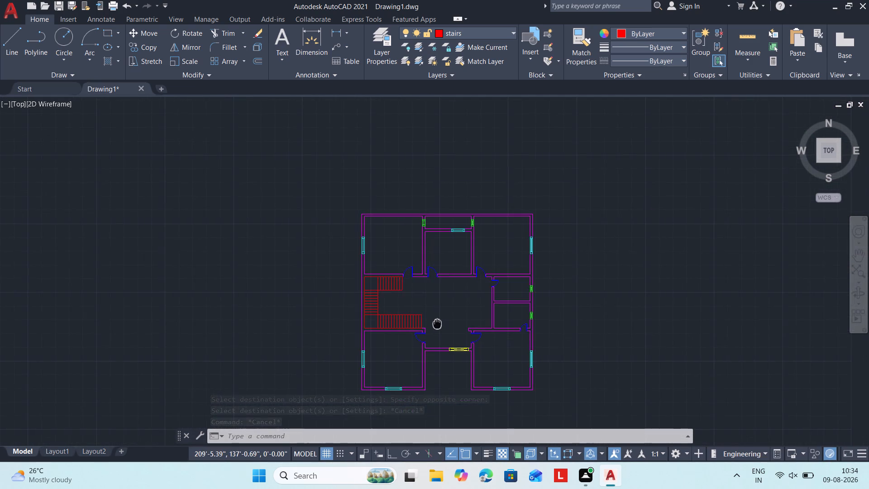
middle_drag(437, 323, 440, 308)
scroll(434, 298, up, 2)
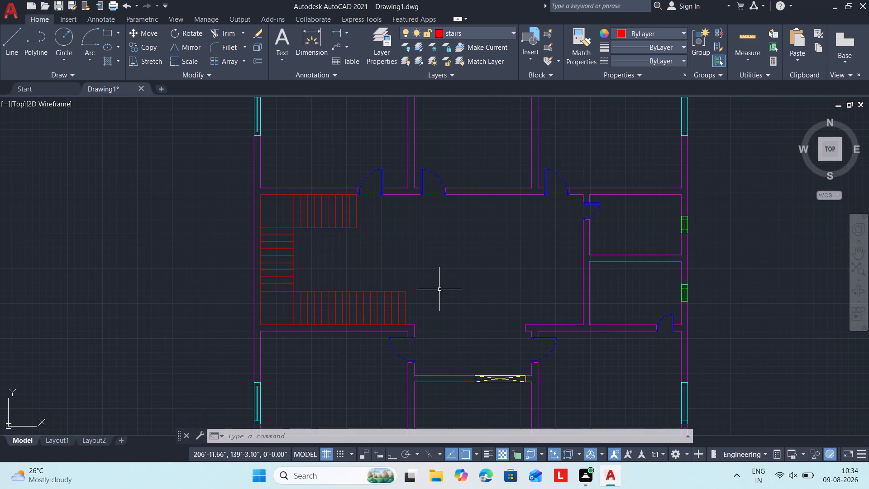
scroll(439, 269, down, 1)
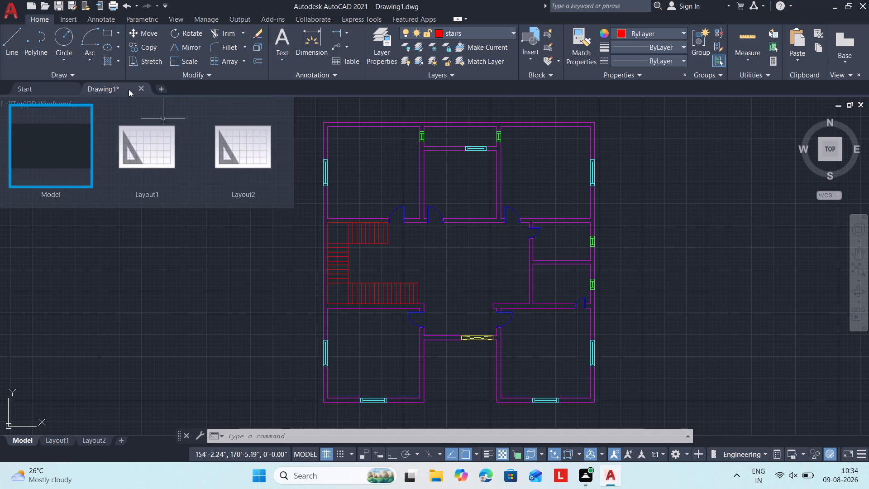
Create a new layer named furniture with index colour 8 and make it the current layer.
click(377, 51)
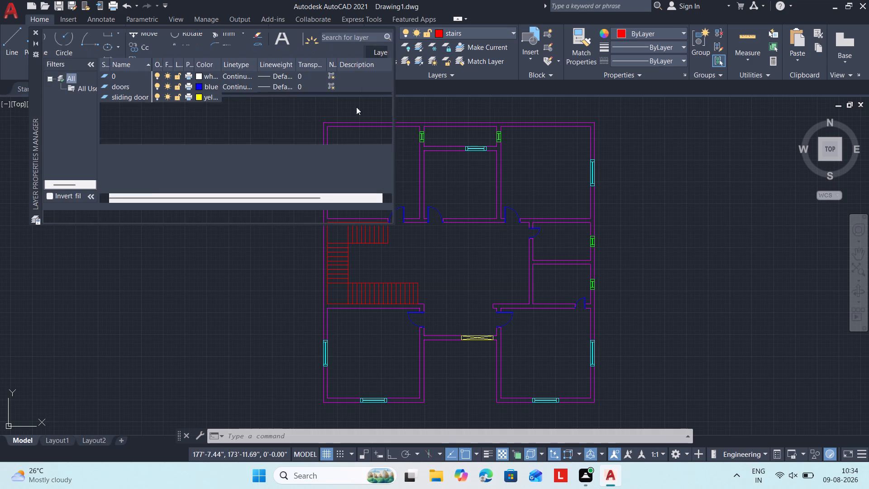
click(103, 49)
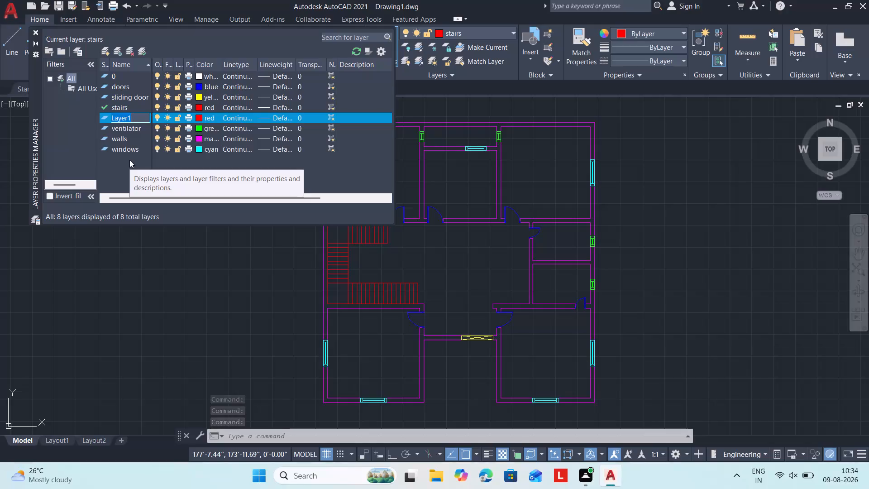
text(fur)
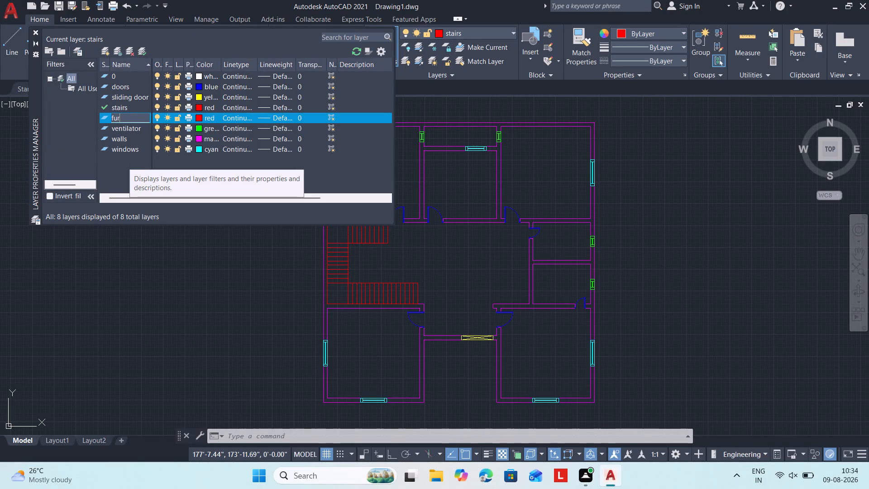
key(m)
key(i)
key(BackSpace)
key(BackSpace)
text(niture)
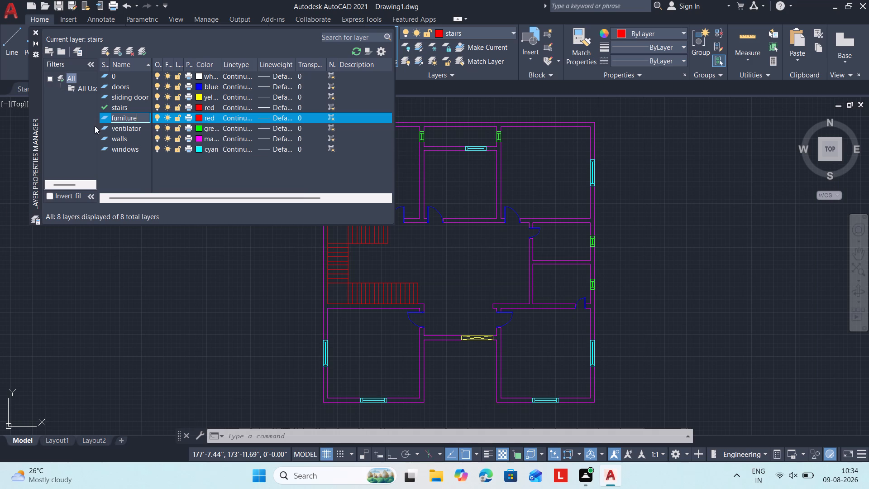
click(200, 116)
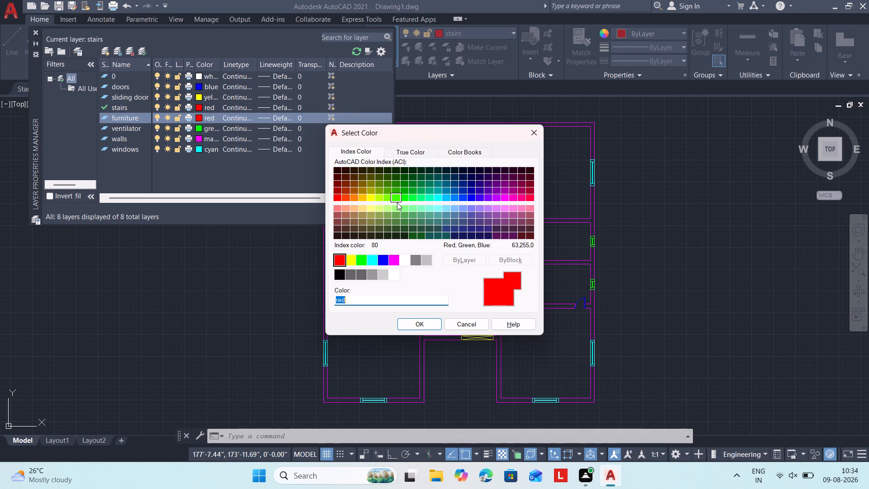
click(416, 259)
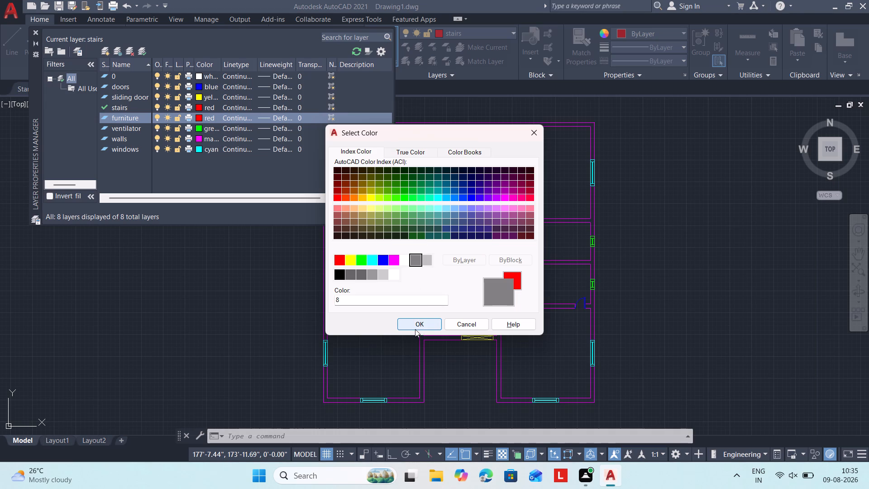
click(420, 326)
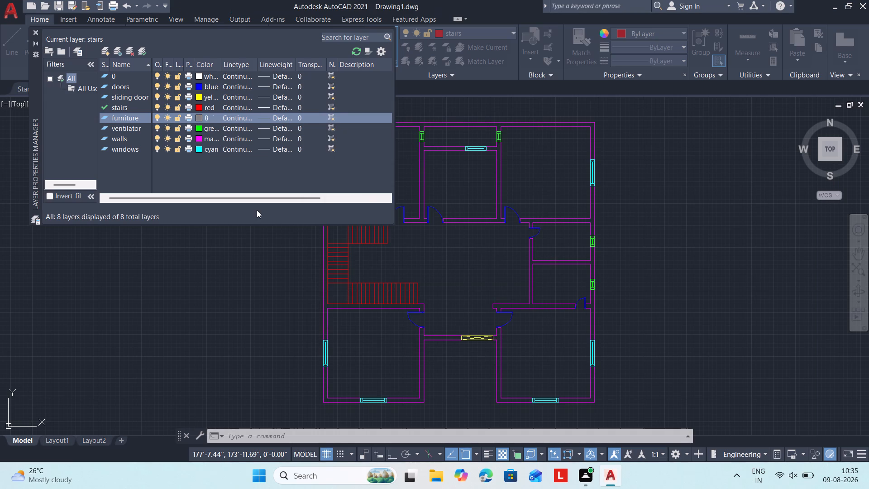
click(143, 48)
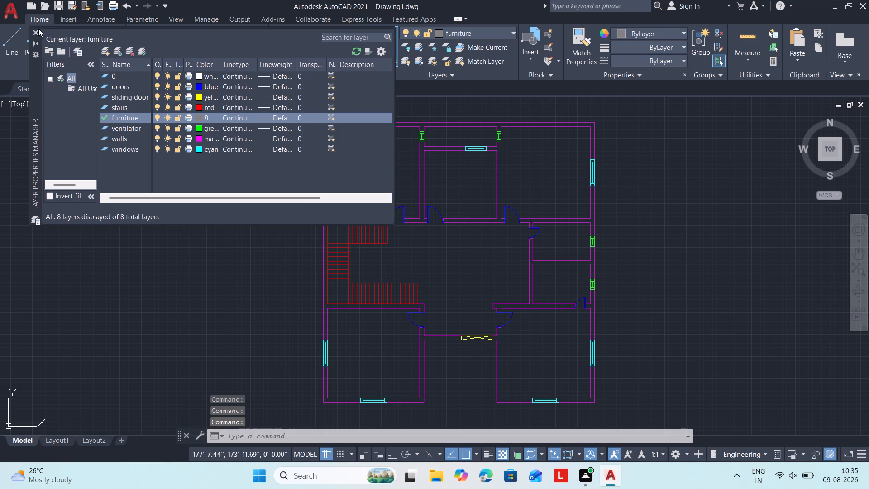
click(35, 28)
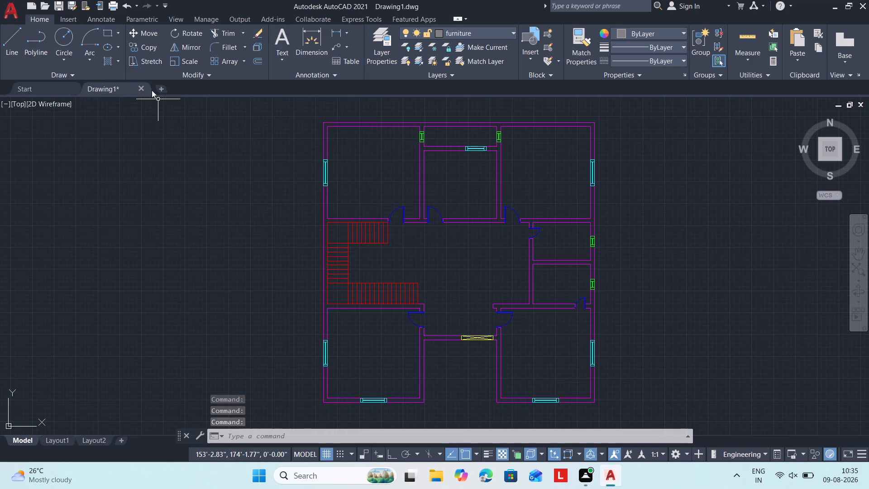
Start a new blank drawing and open the recent file Autocad Blocks.dwg without specifying replacements for missing SHX files.
click(162, 90)
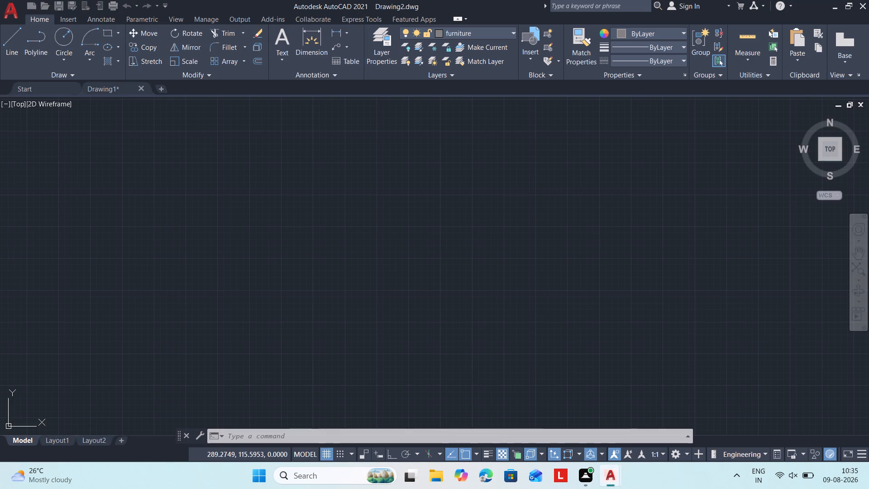
click(9, 10)
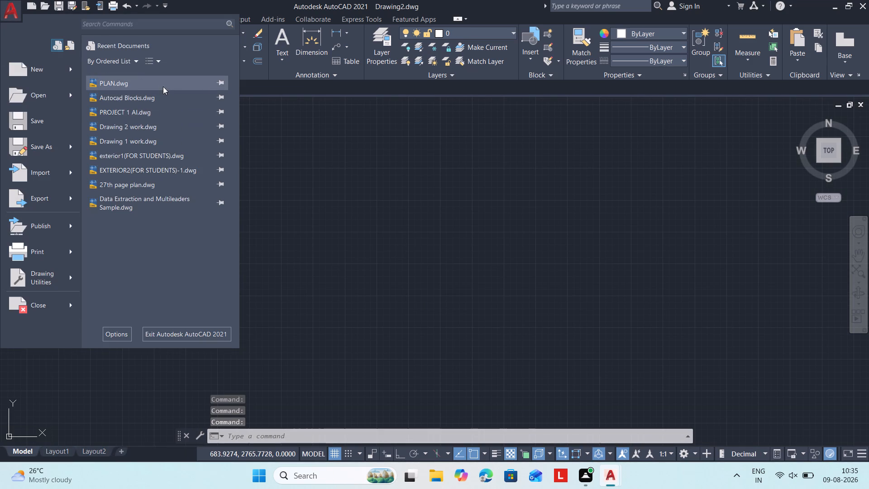
click(124, 100)
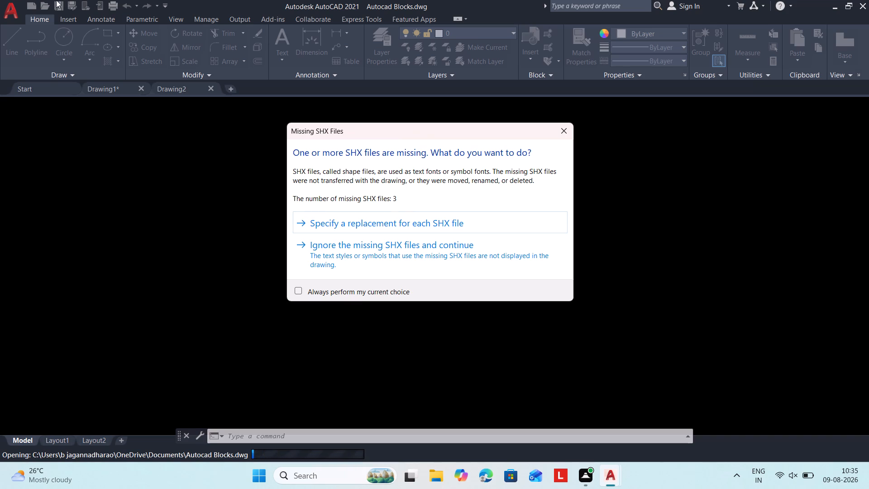
click(566, 128)
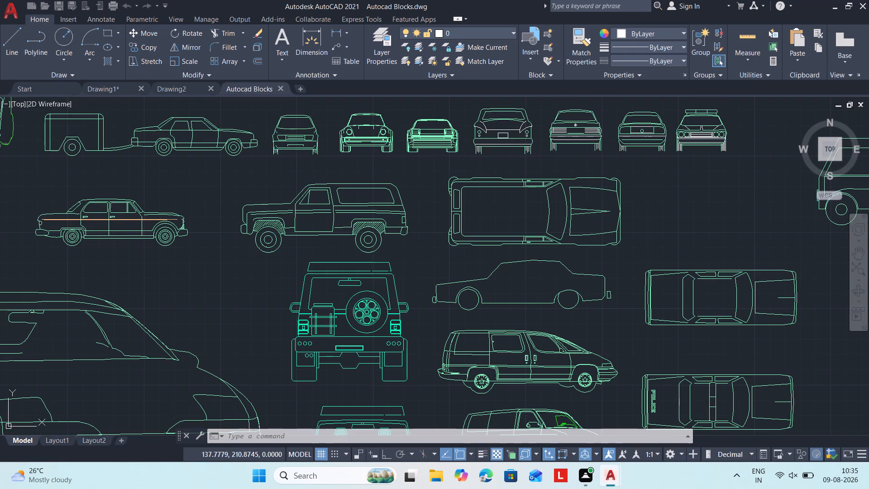
Browse the Furniture section of the block library and examine the plan-view bed blocks.
scroll(570, 351, down, 2)
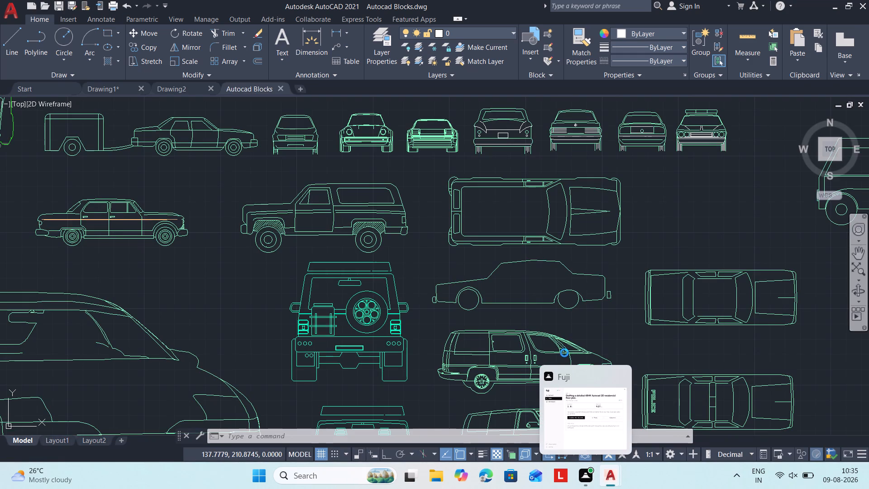
scroll(549, 338, down, 4)
scroll(519, 311, down, 4)
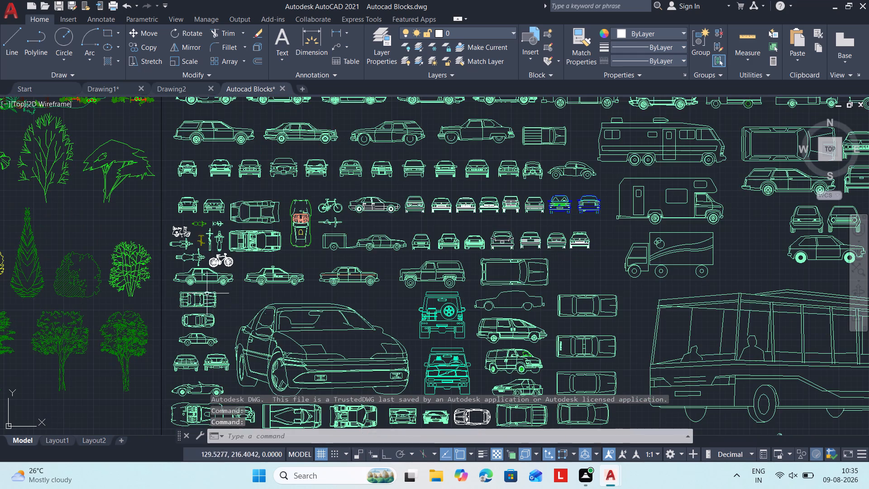
scroll(464, 269, down, 4)
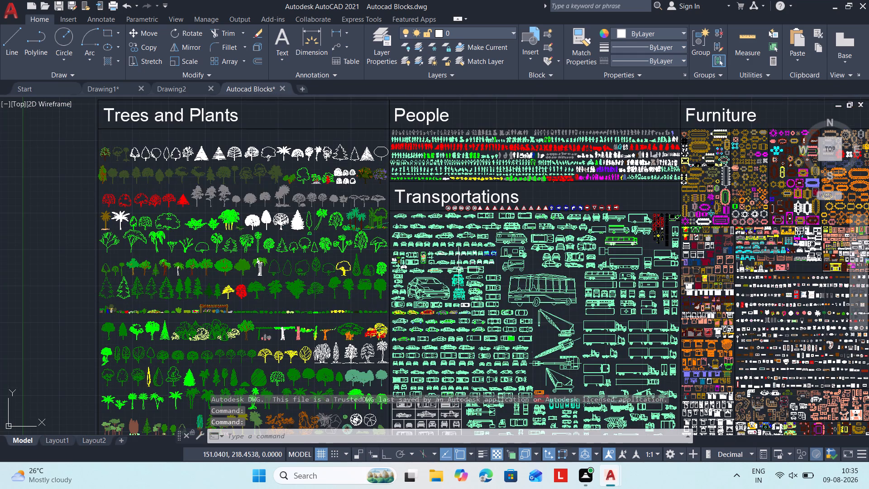
middle_drag(779, 275, 426, 297)
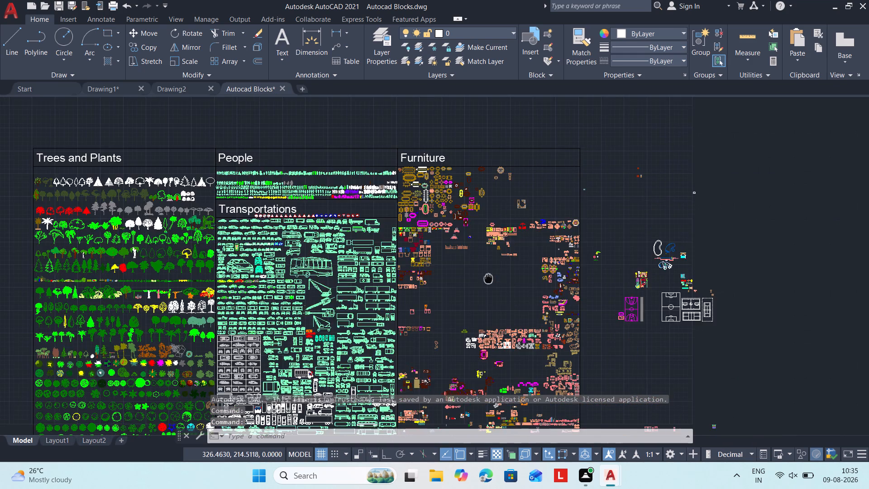
middle_drag(426, 297, 384, 312)
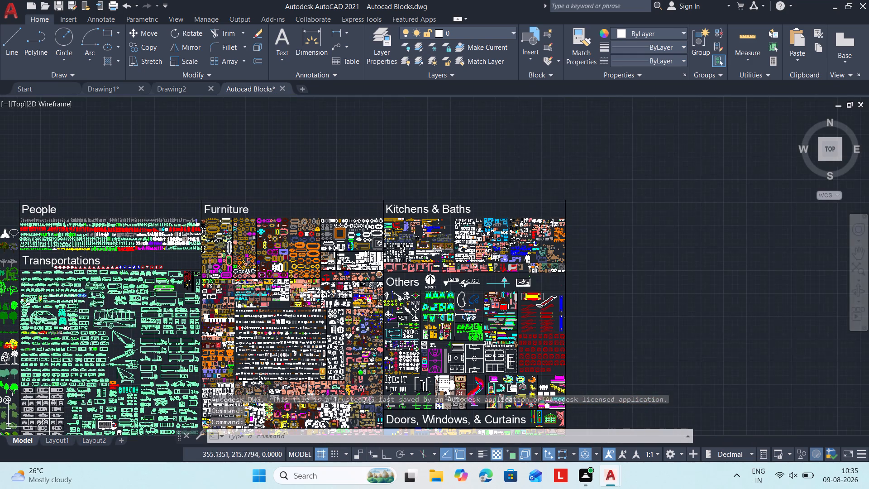
middle_drag(367, 361, 364, 333)
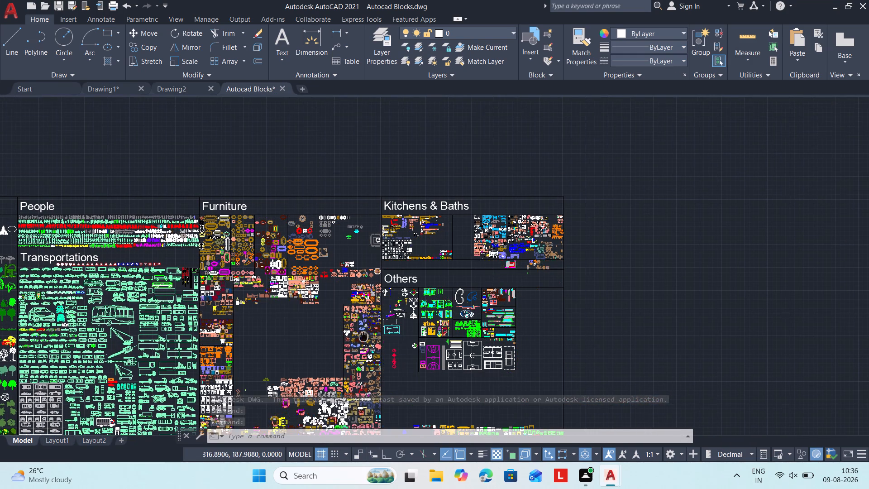
middle_drag(364, 333, 452, 286)
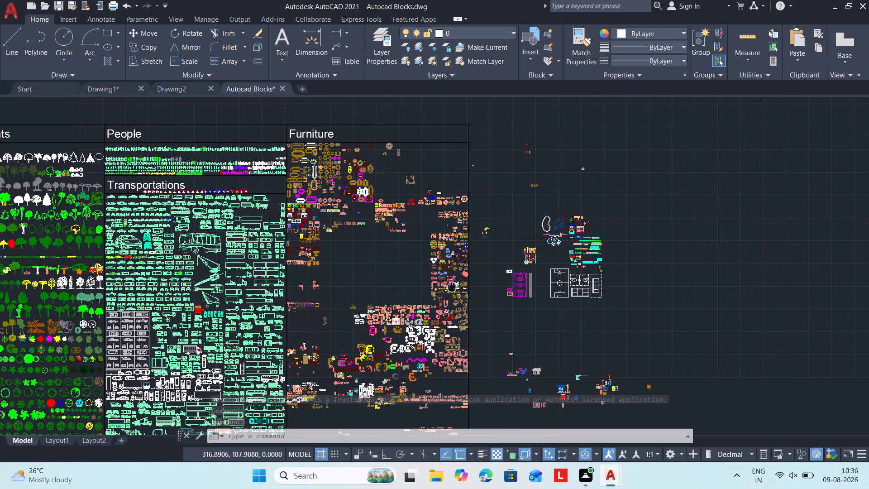
scroll(333, 381, up, 3)
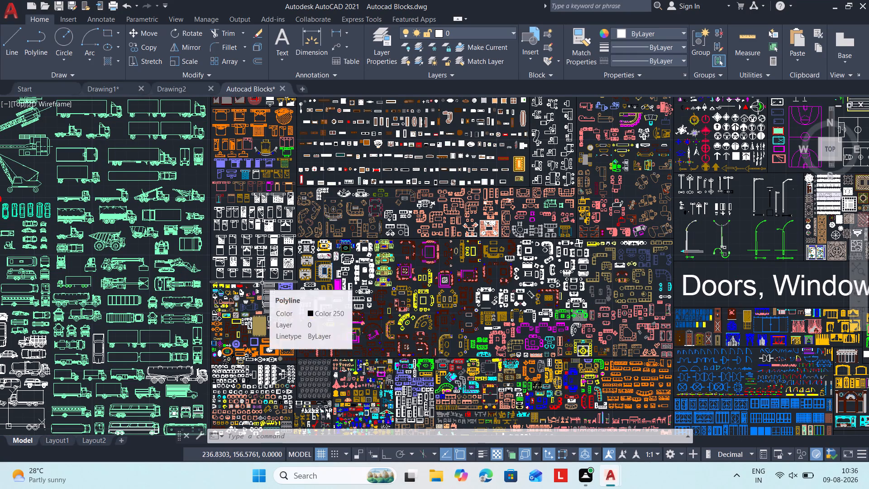
scroll(262, 283, up, 3)
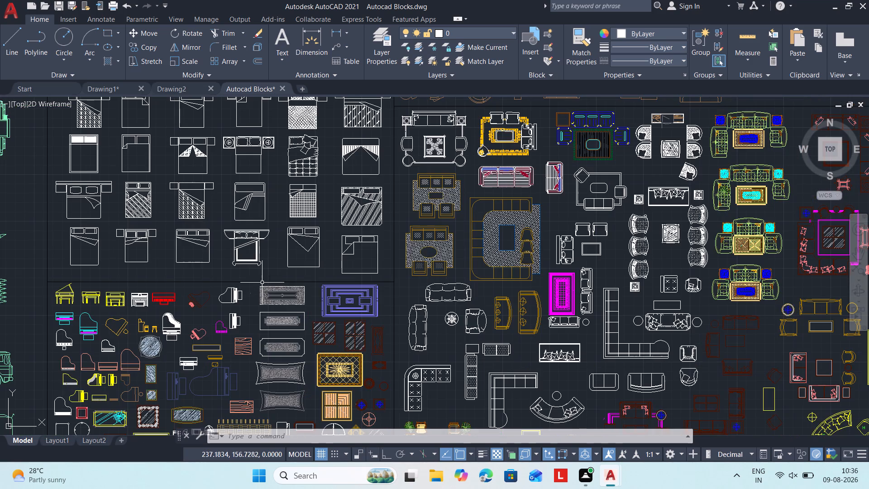
middle_drag(261, 274, 283, 330)
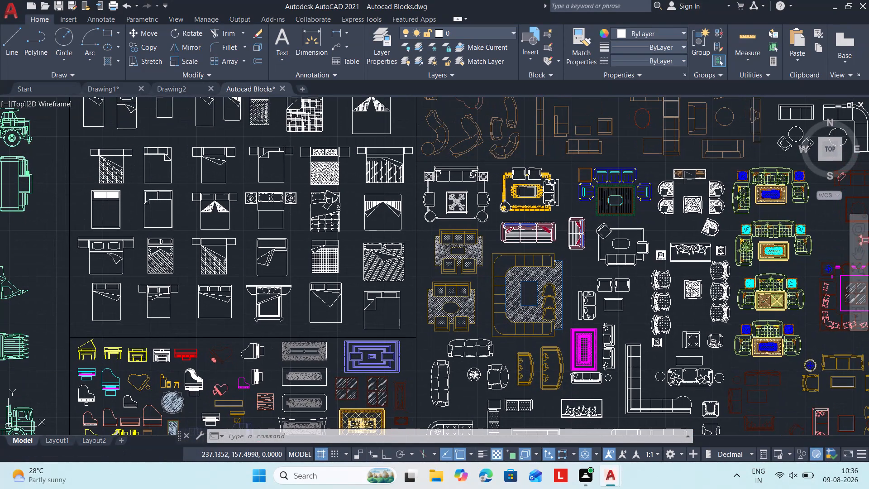
middle_drag(283, 330, 283, 318)
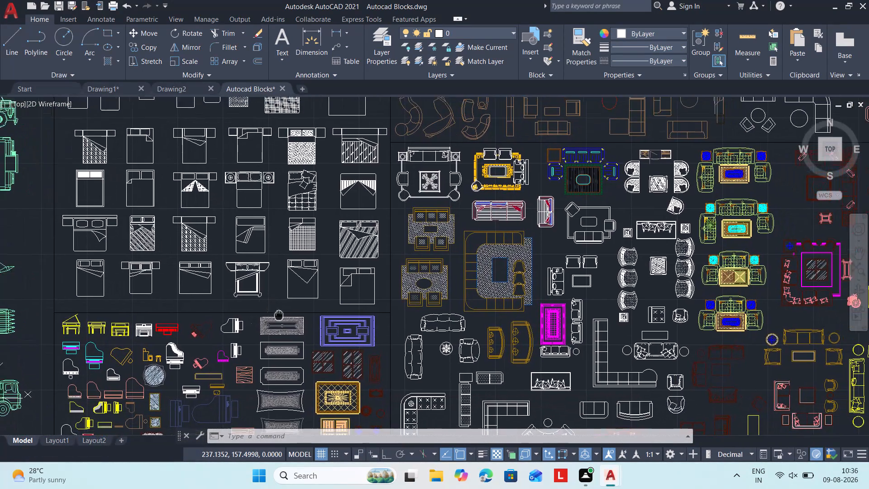
middle_drag(283, 318, 417, 488)
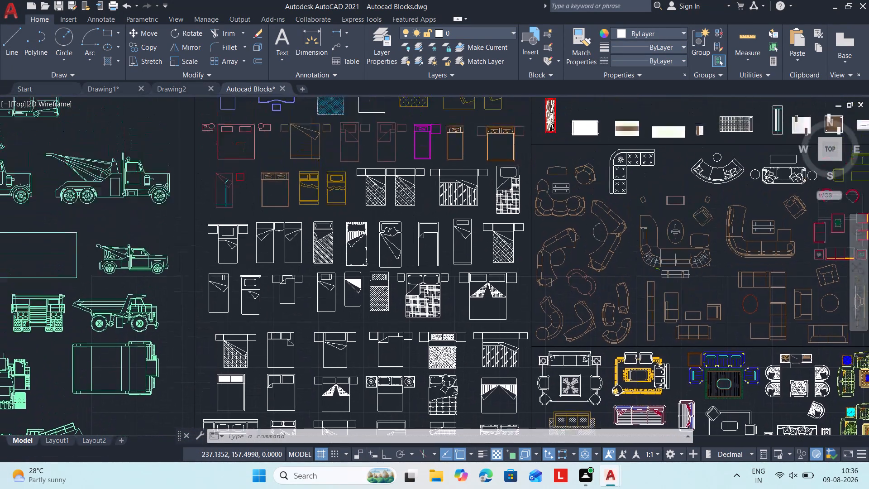
middle_drag(417, 488, 442, 488)
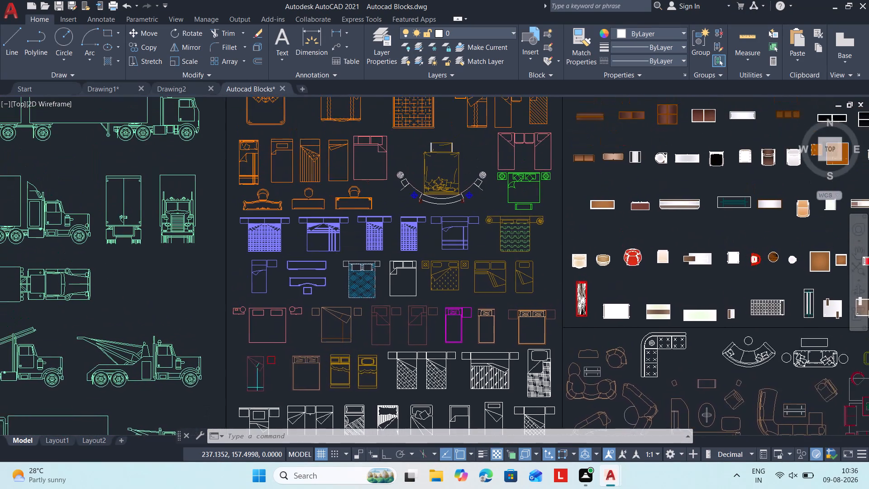
middle_drag(442, 488, 461, 488)
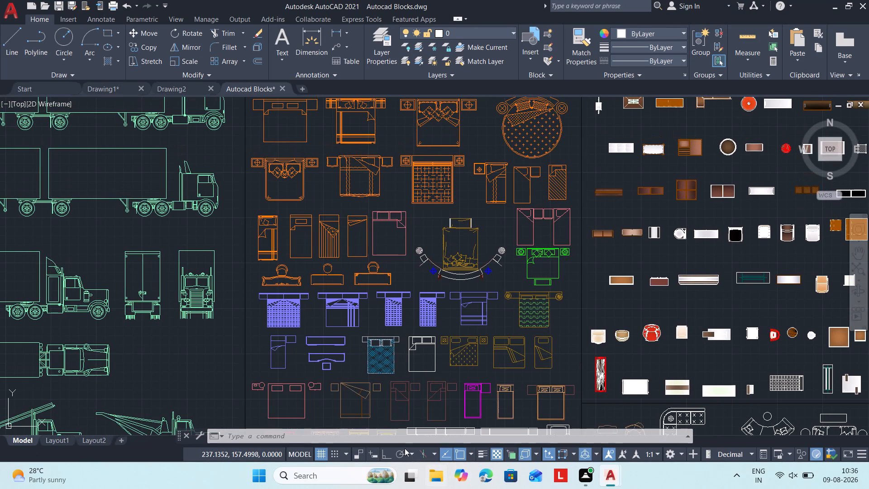
middle_drag(370, 236, 315, 384)
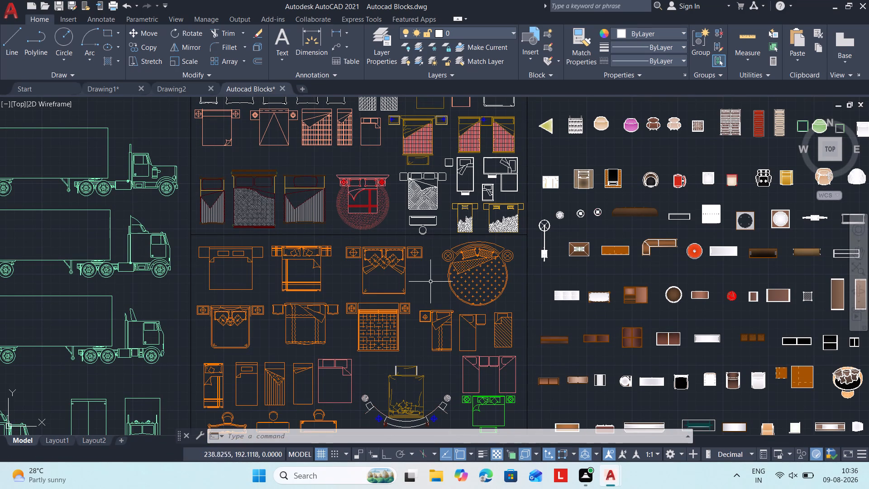
Copy the orange double bed with crossed blankets and two nightstands into Drawing1, left of the floor plan, closing the blank Drawing2.
click(377, 272)
click(357, 242)
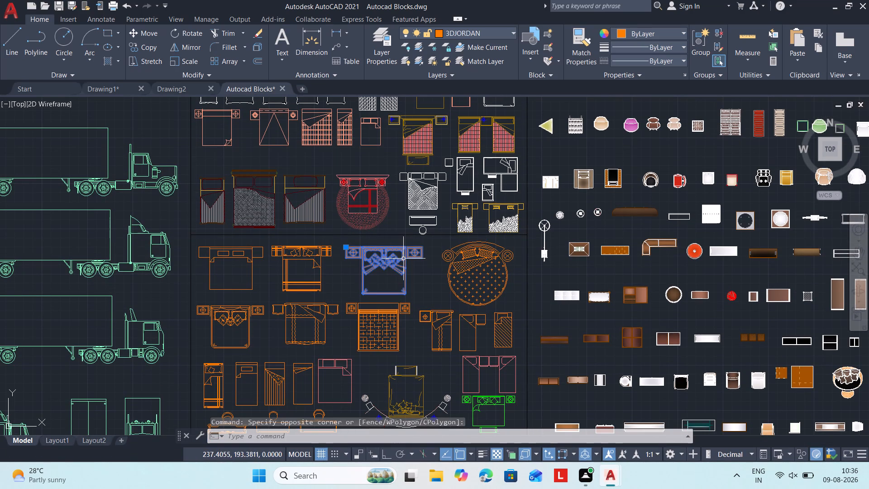
key(ctrl+c)
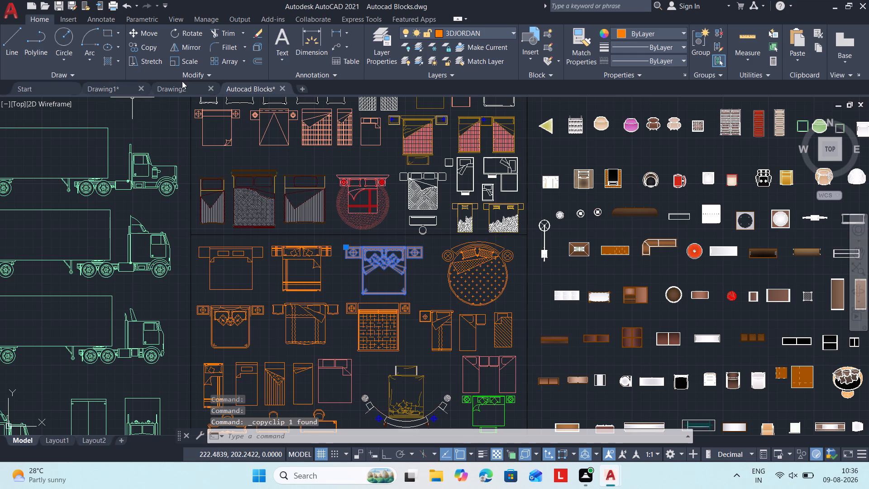
click(210, 84)
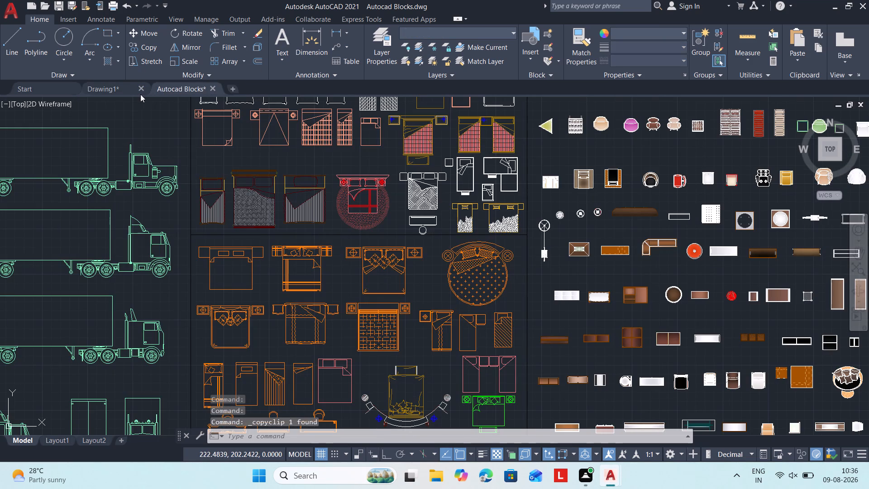
click(119, 85)
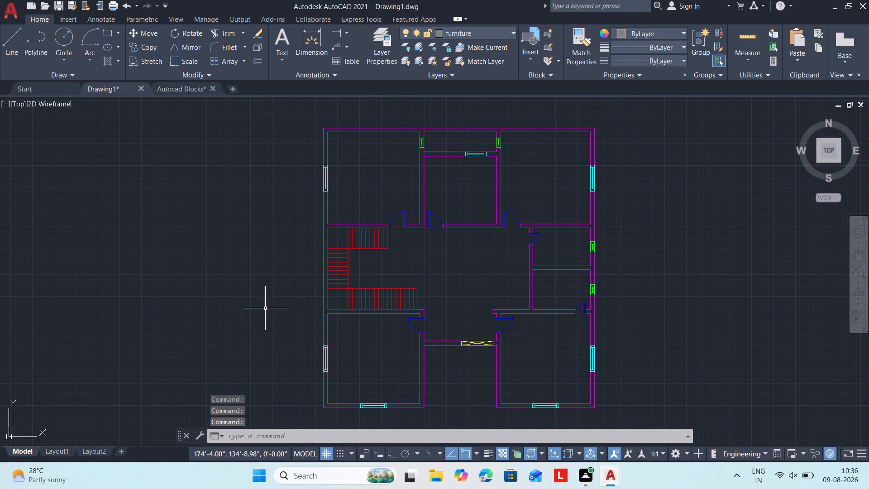
key(ctrl+v)
click(238, 285)
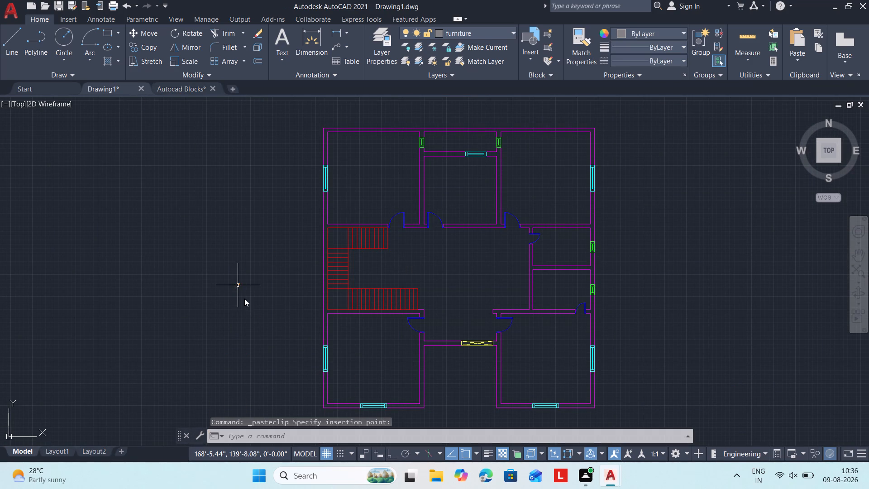
Scale the tiny pasted bed up by eye to room size, from its upper-right nightstand corner.
scroll(232, 292, up, 2)
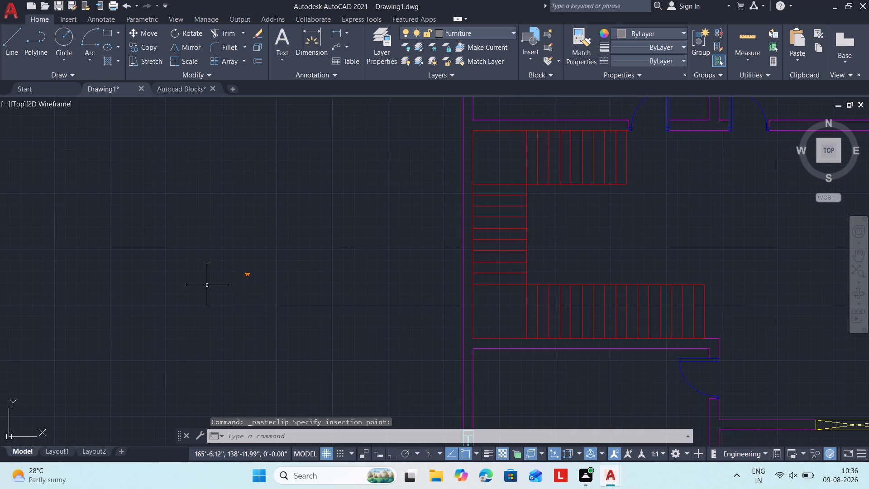
drag(263, 291, 262, 286)
click(222, 249)
text(sc)
key(space)
scroll(273, 306, up, 4)
middle_drag(168, 242, 402, 468)
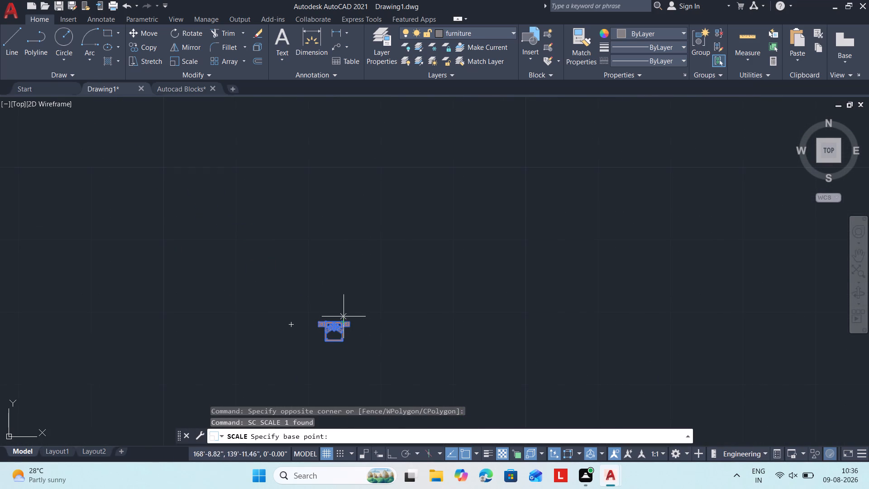
click(349, 321)
scroll(439, 252, down, 2)
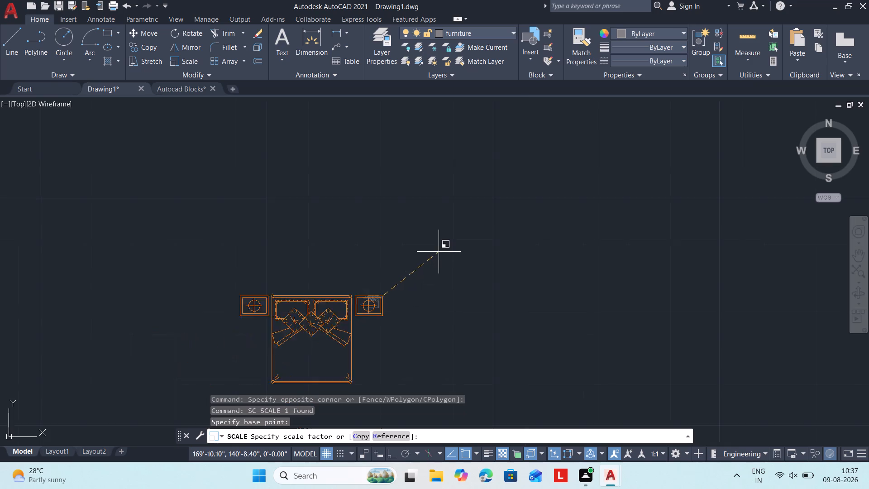
scroll(439, 252, down, 5)
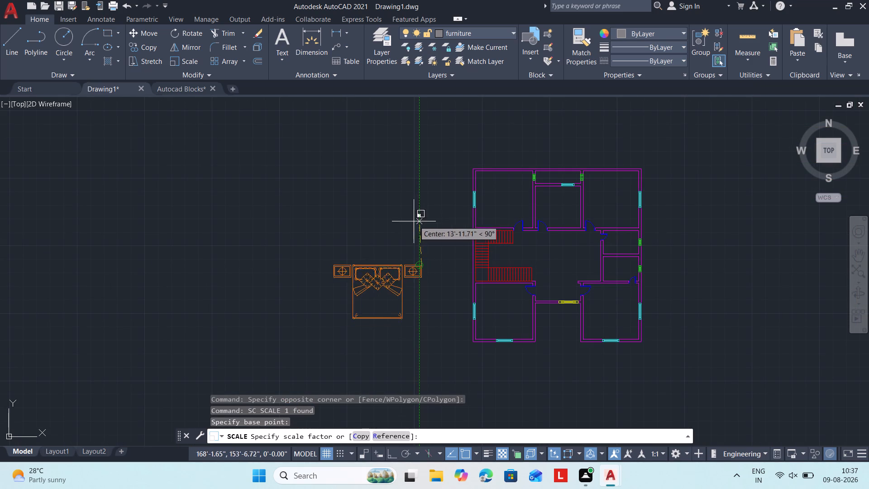
click(413, 248)
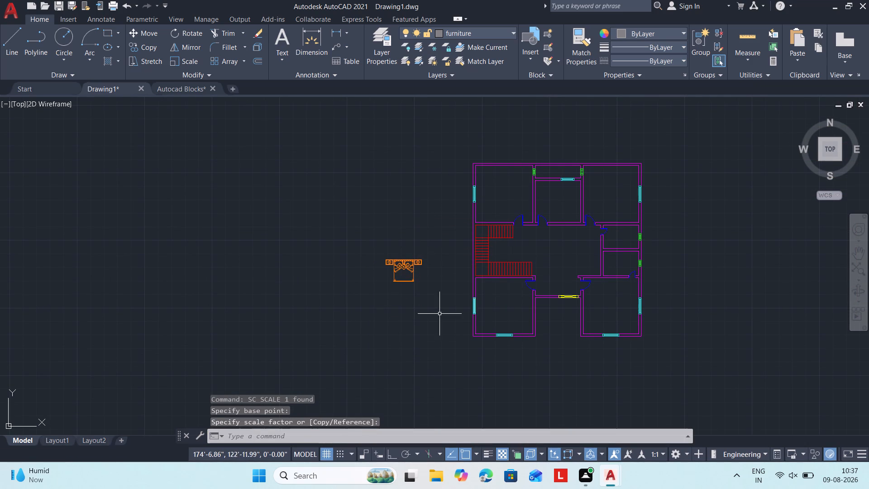
Rotate the bed 90° counterclockwise with Ortho on, about a point to its left, so its headboard faces west.
drag(439, 306, 432, 294)
click(349, 223)
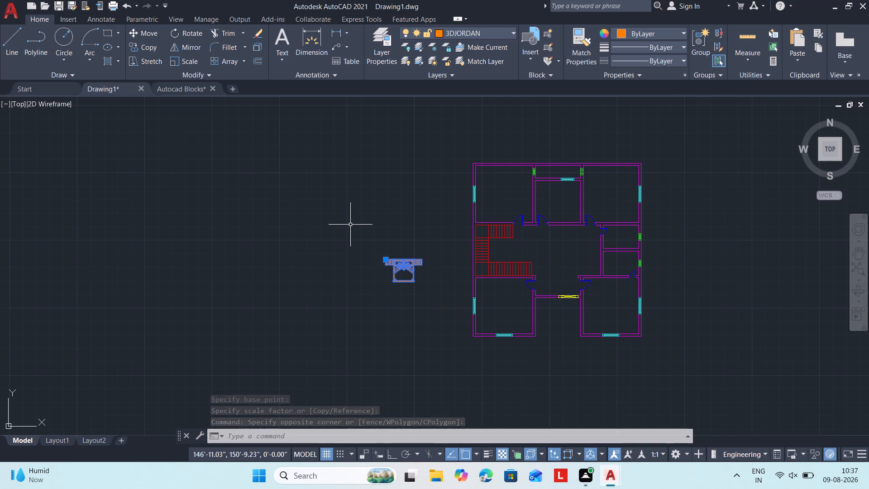
text(roo)
key(BackSpace)
key(space)
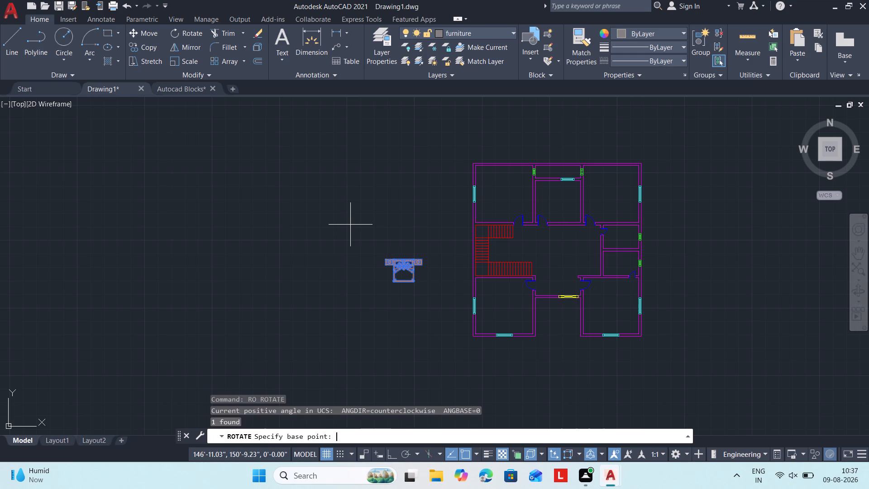
drag(335, 230, 334, 238)
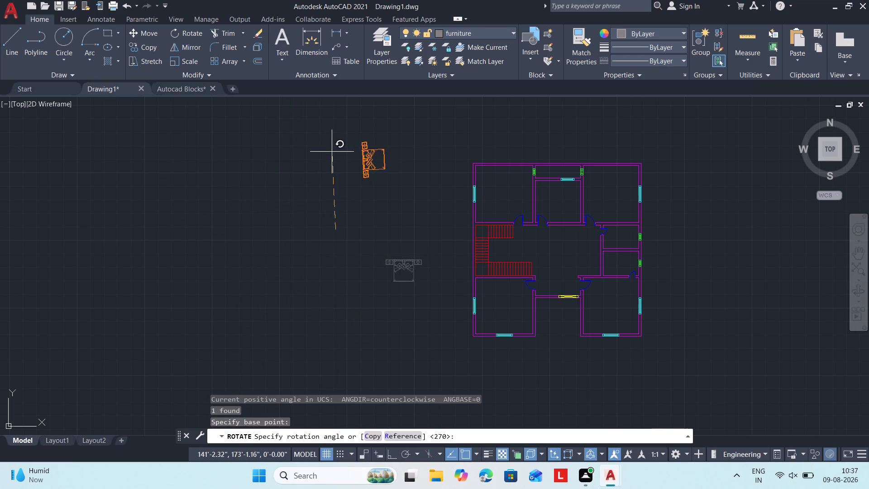
key(F8)
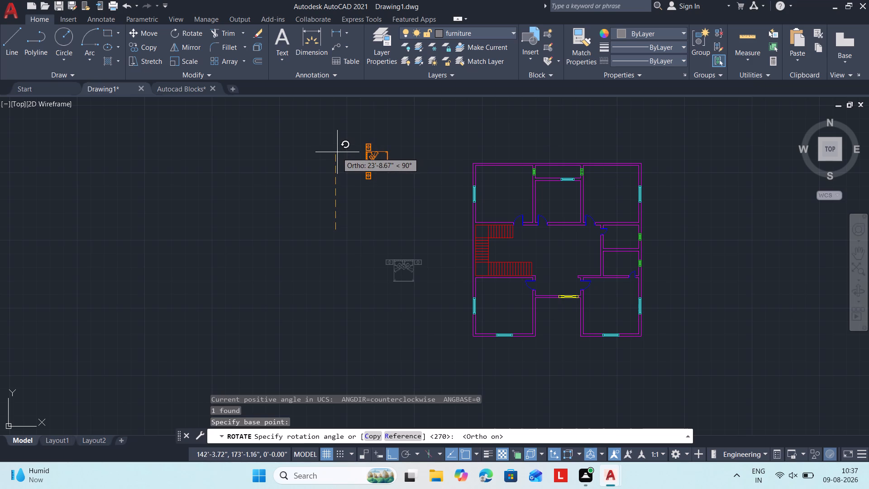
click(339, 152)
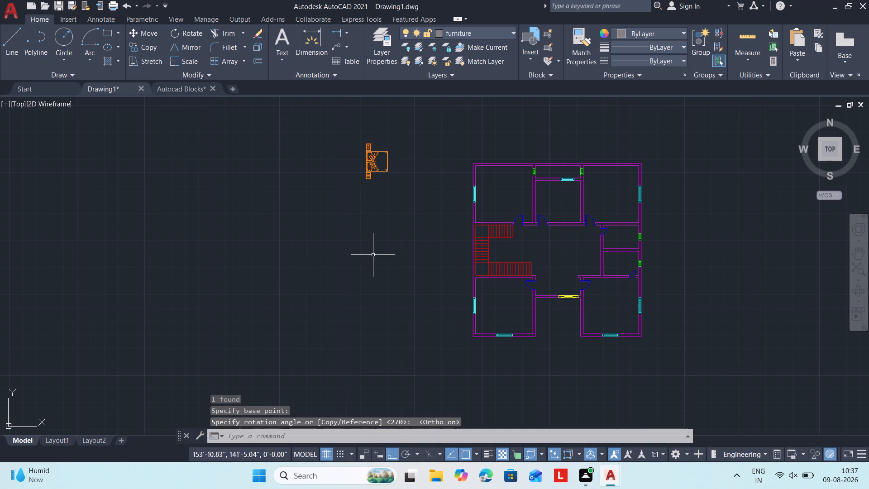
Copy the bed by its lower-left nightstand corner to the northwest room's west window wall, with Ortho and Osnap off.
drag(407, 234, 404, 201)
click(325, 135)
key(c)
text(coioo)
key(BackSpace)
key(BackSpace)
key(BackSpace)
key(BackSpace)
key(BackSpace)
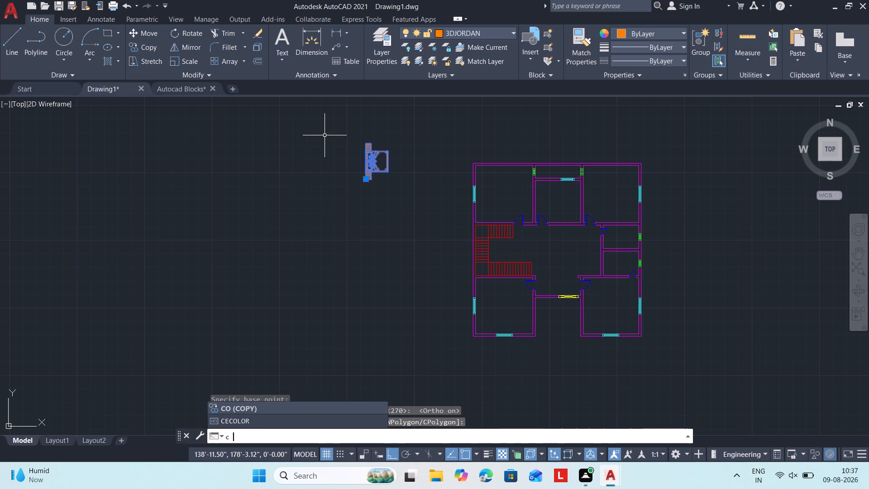
text(o)
key(space)
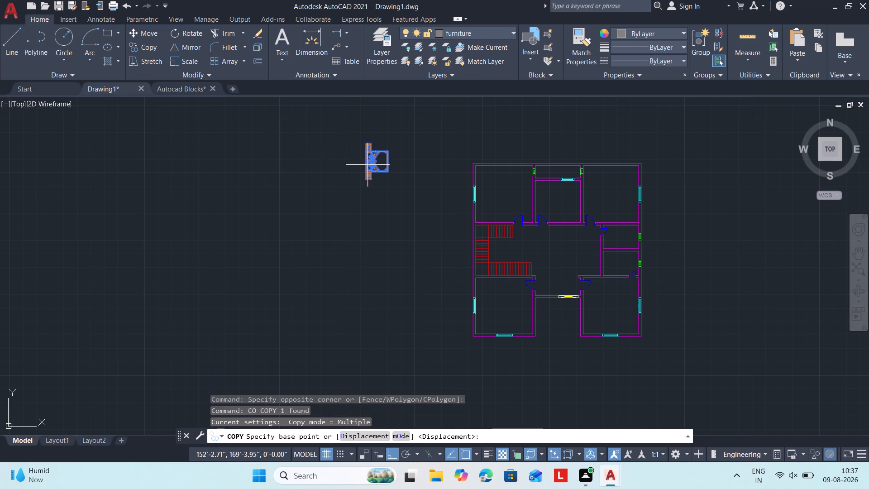
middle_drag(367, 170, 366, 260)
scroll(394, 348, up, 1)
scroll(357, 265, up, 2)
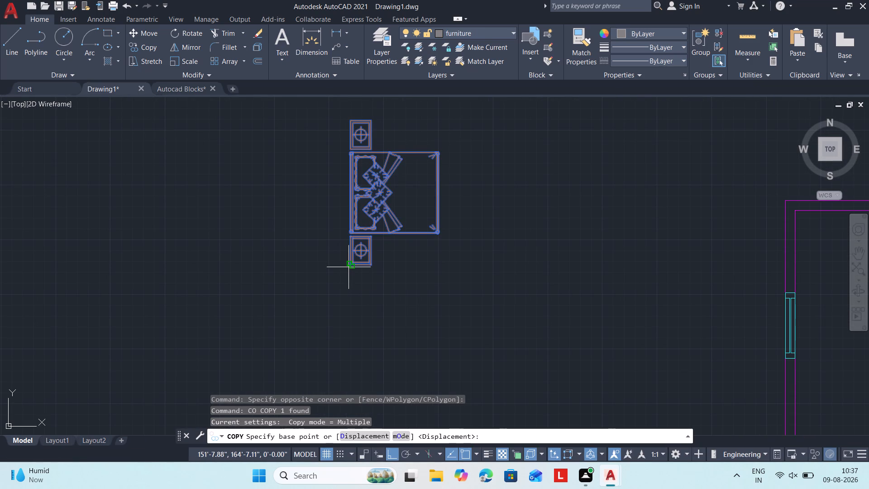
click(349, 267)
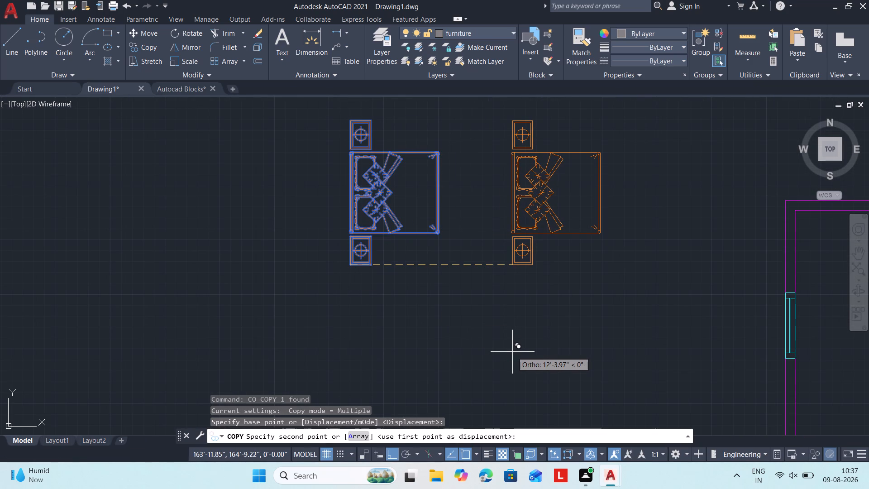
key(F8)
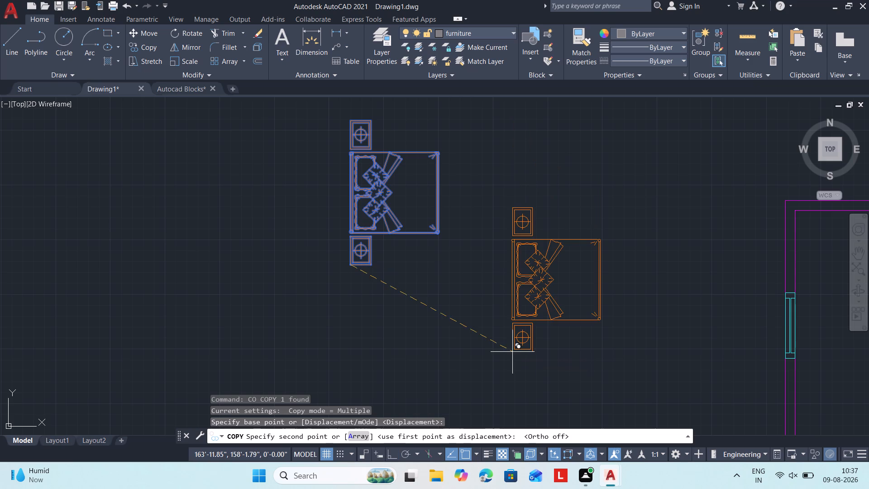
key(F3)
scroll(538, 319, down, 1)
middle_drag(643, 300, 393, 340)
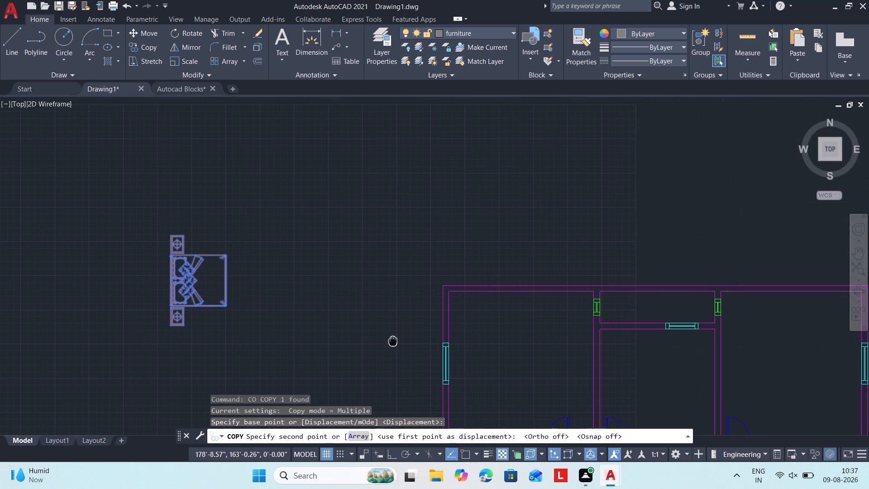
middle_drag(393, 340, 392, 340)
middle_drag(449, 406, 467, 319)
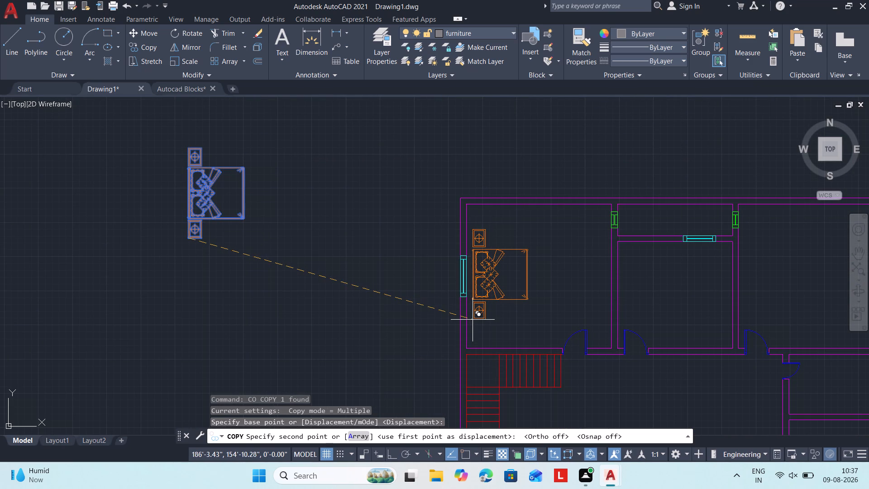
click(473, 320)
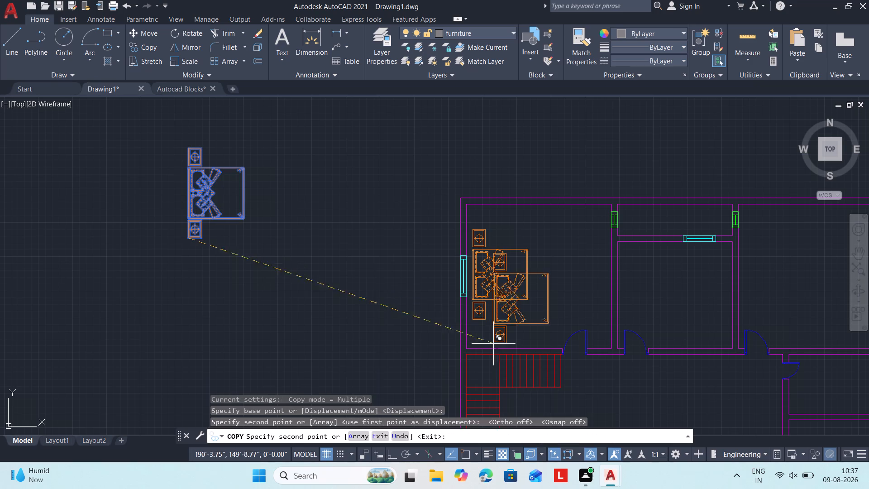
scroll(506, 371, down, 1)
key(Escape)
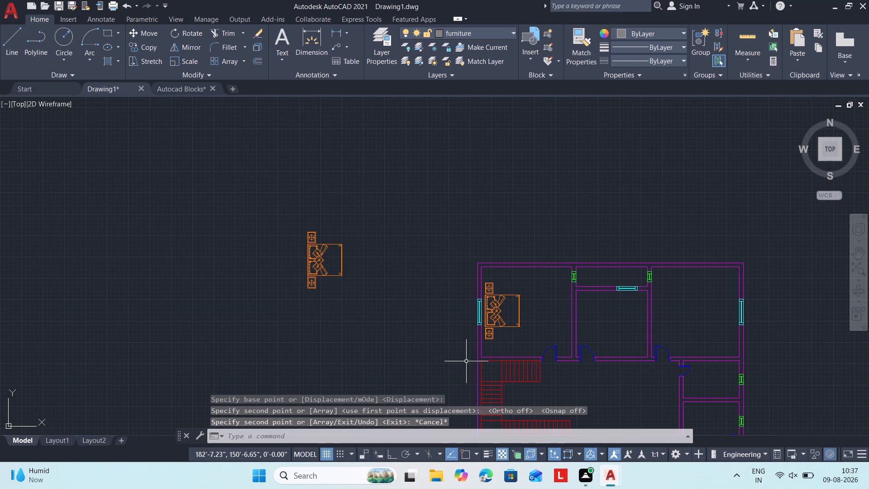
Mirror the bed outside the plan across a vertical line just east of it, with Ortho on, keeping the source.
drag(380, 328, 348, 252)
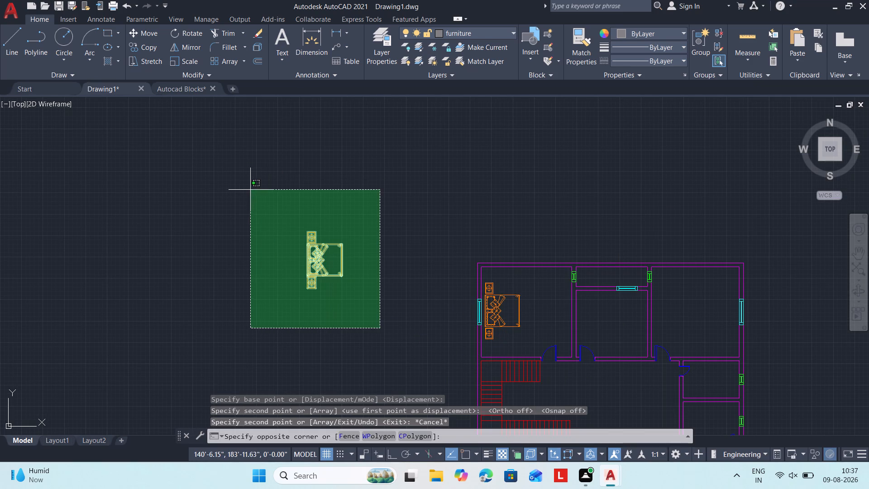
click(250, 190)
text(mi v)
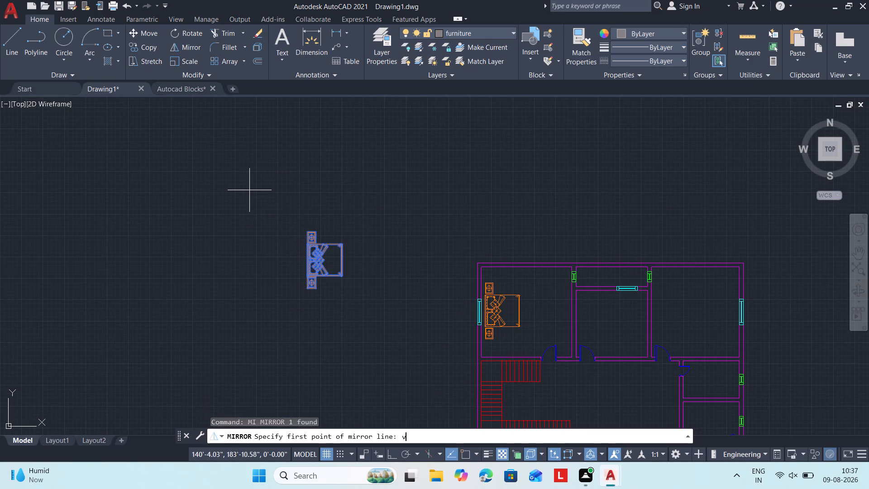
scroll(249, 191, up, 1)
click(418, 253)
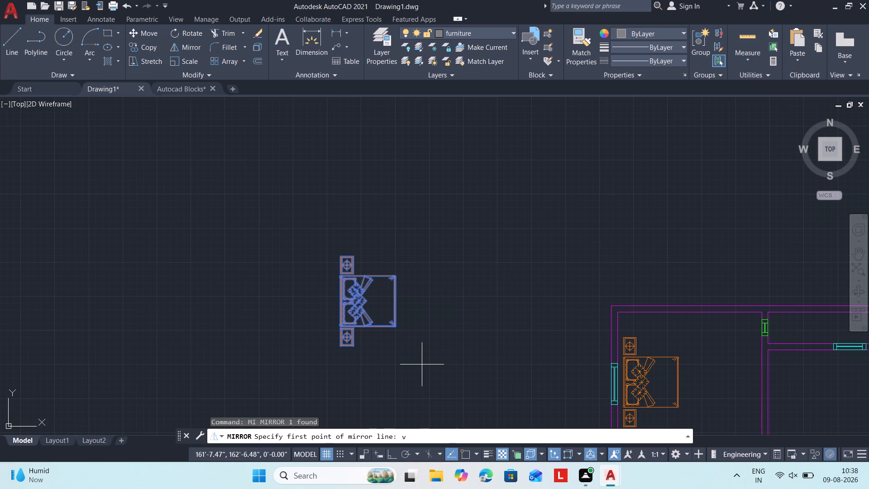
key(BackSpace)
drag(425, 371, 421, 356)
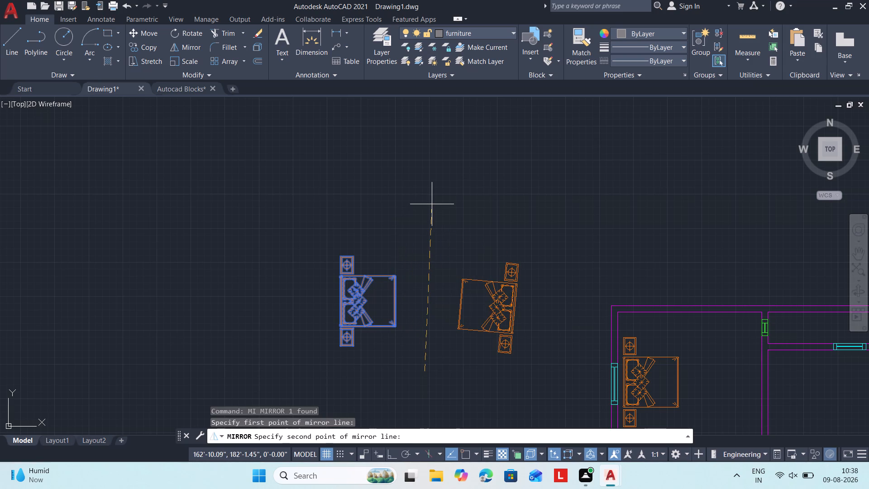
key(F8)
click(427, 215)
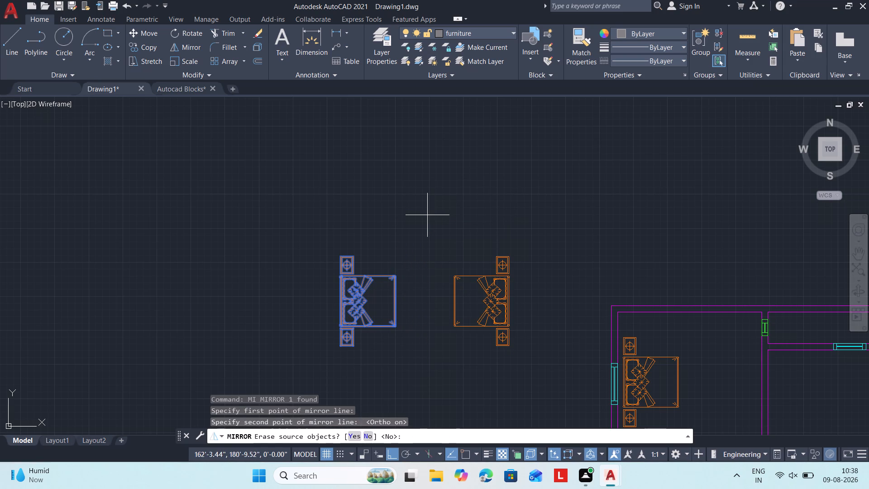
text(n)
key(space)
Copy the mirrored bed by its lower-right nightstand corner to the east window walls of the northeast and southeast rooms, with Ortho off.
drag(533, 375, 511, 316)
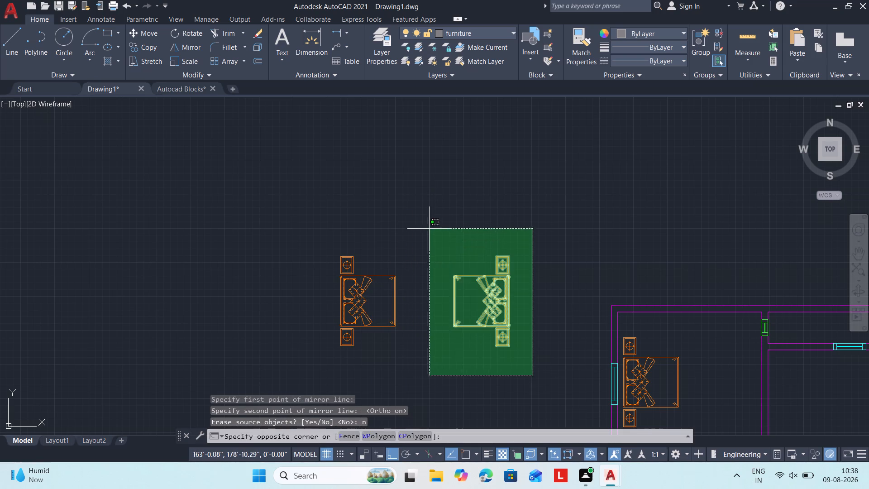
click(413, 223)
text(co)
key(space)
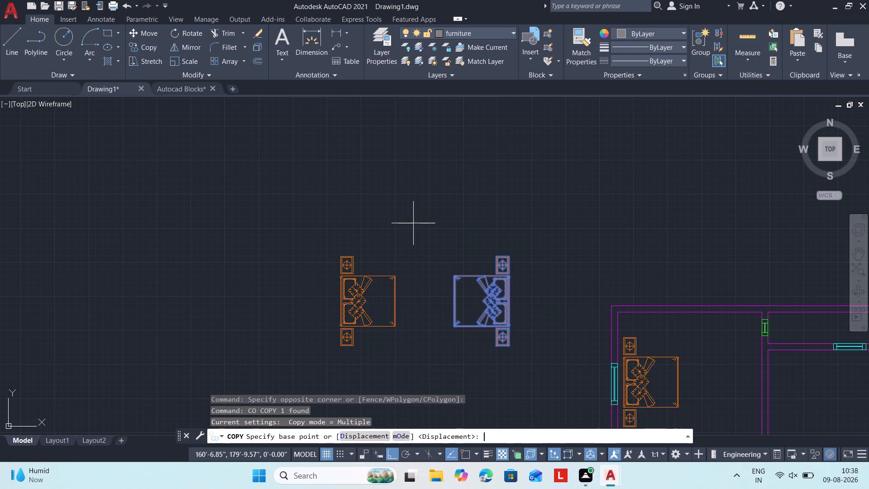
scroll(503, 340, up, 2)
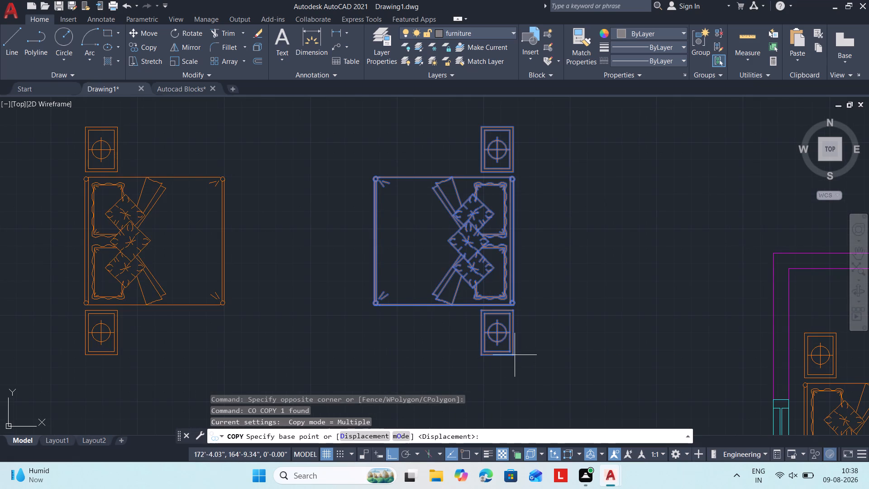
click(512, 355)
scroll(580, 353, down, 3)
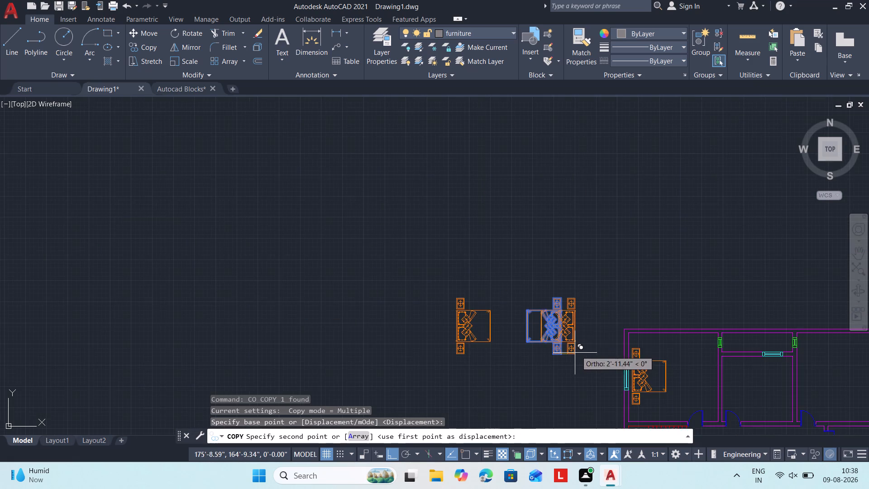
middle_drag(586, 344, 333, 388)
key(F8)
middle_drag(544, 377, 500, 302)
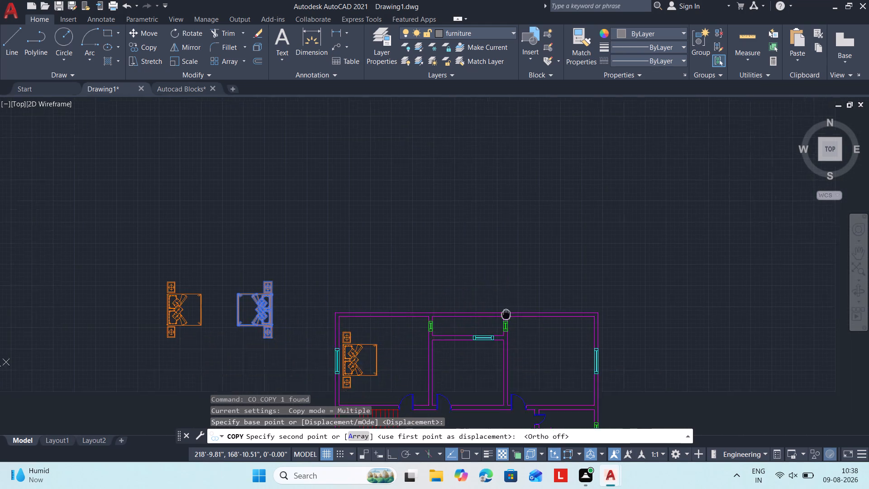
middle_drag(500, 302, 446, 118)
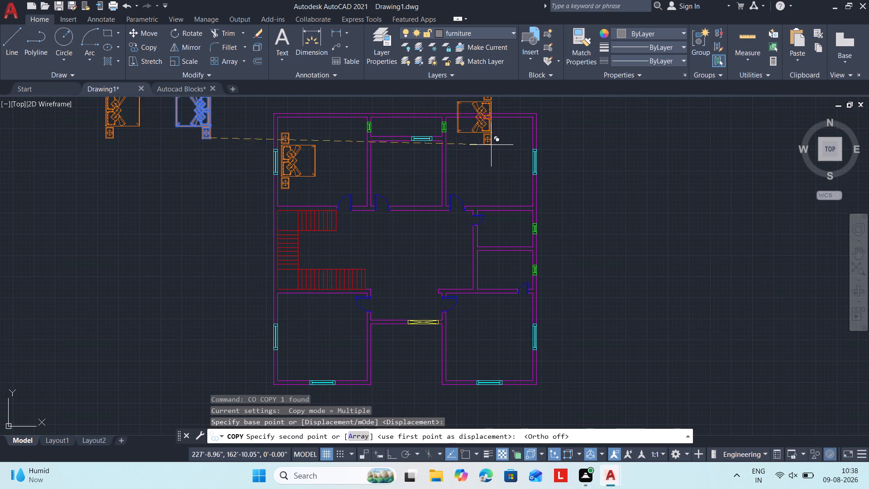
click(528, 189)
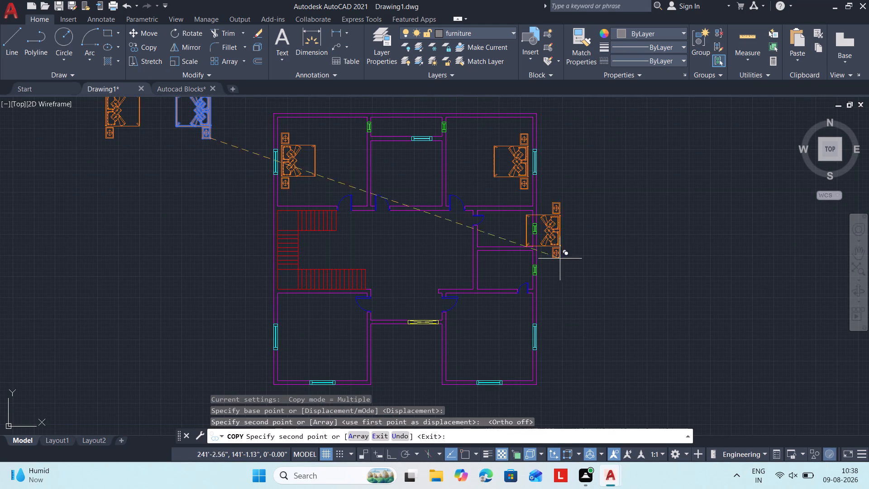
click(527, 368)
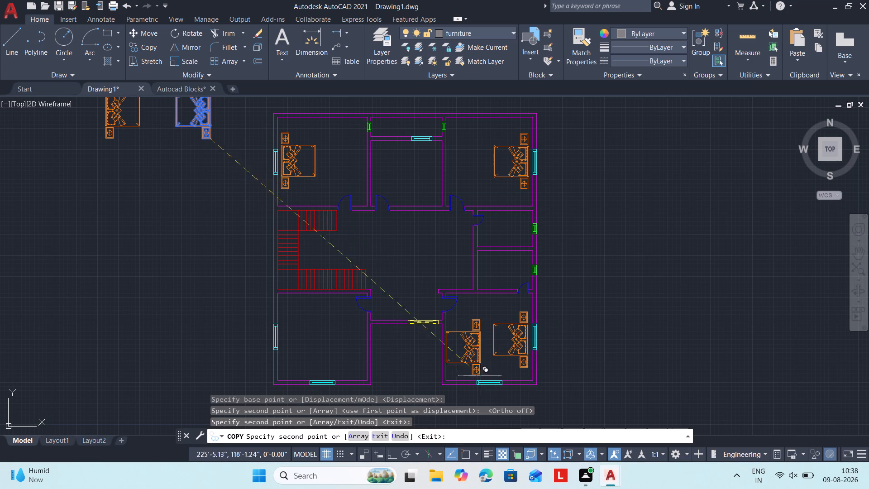
key(Escape)
Erase the mirrored bed left outside the floor plan.
scroll(334, 391, up, 2)
scroll(178, 347, down, 1)
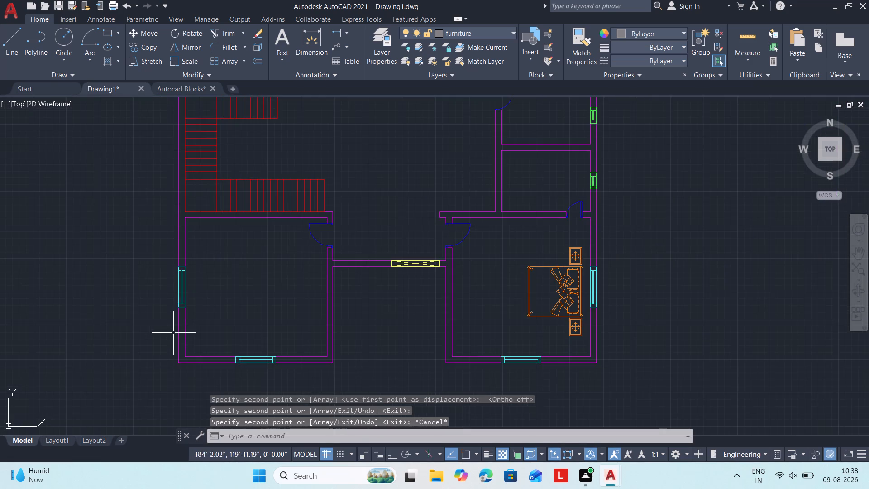
scroll(174, 330, down, 3)
middle_drag(138, 282, 504, 225)
middle_drag(504, 225, 490, 284)
scroll(490, 283, up, 1)
drag(494, 248, 482, 224)
click(451, 174)
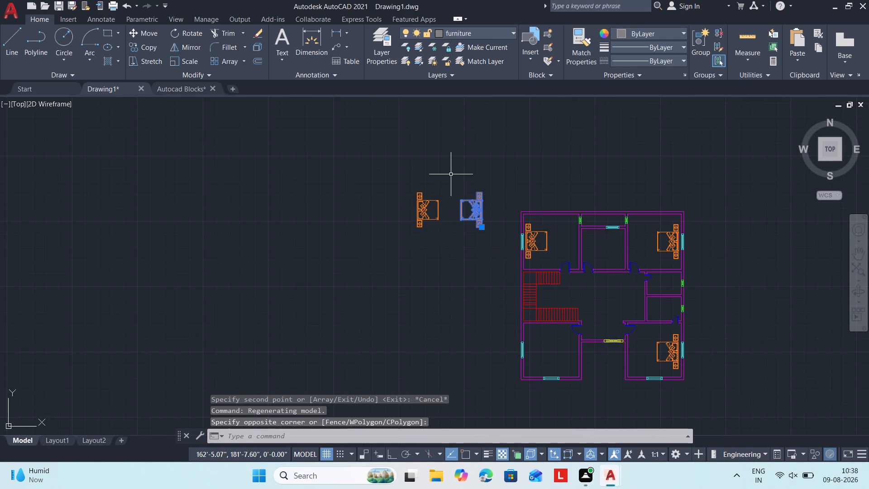
text(e)
key(space)
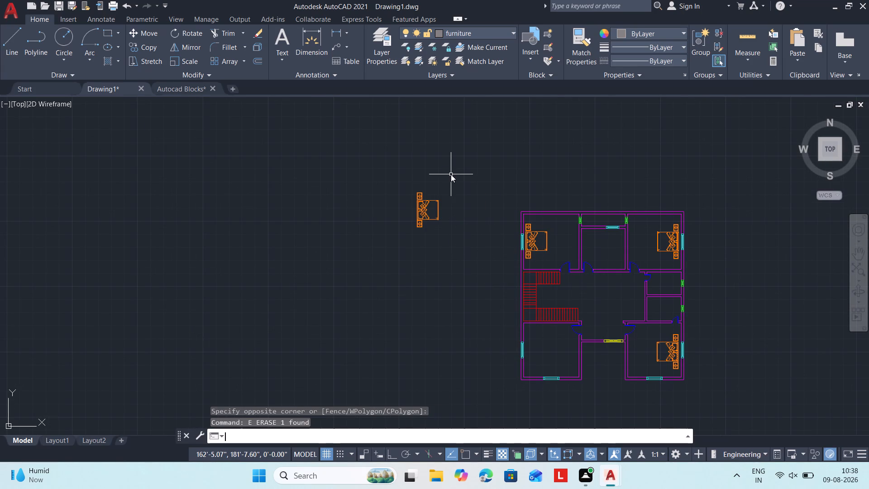
Rotate the remaining outside bed 90° counterclockwise about a point to its west, with Ortho on, so its headboard faces south.
drag(455, 271, 428, 211)
click(364, 146)
text(ro)
key(space)
scroll(356, 184, up, 1)
drag(360, 252, 355, 252)
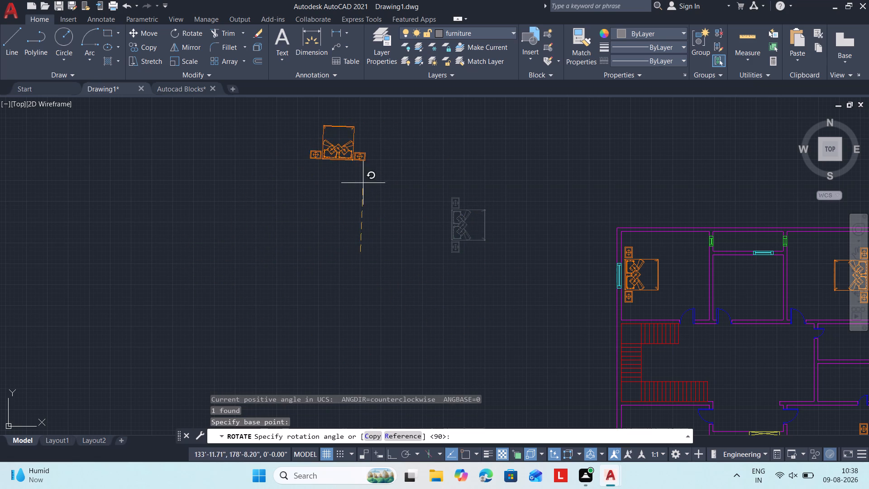
key(F8)
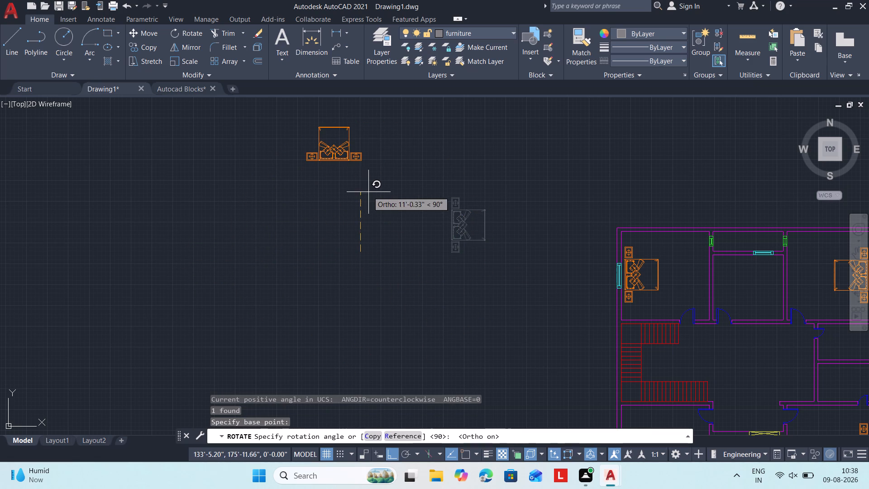
click(358, 186)
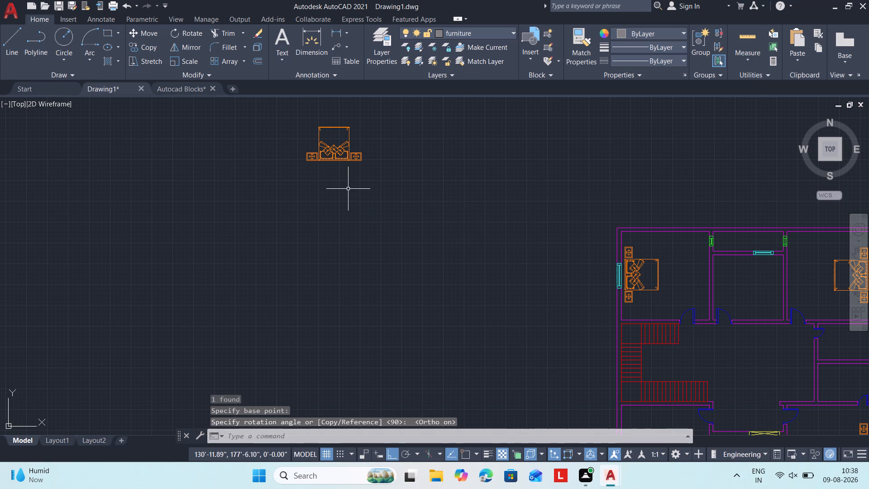
Copy the rotated bed by its lower-right nightstand corner to the southwest room's south window wall, with Ortho off.
scroll(335, 197, down, 2)
drag(371, 217, 352, 186)
click(299, 146)
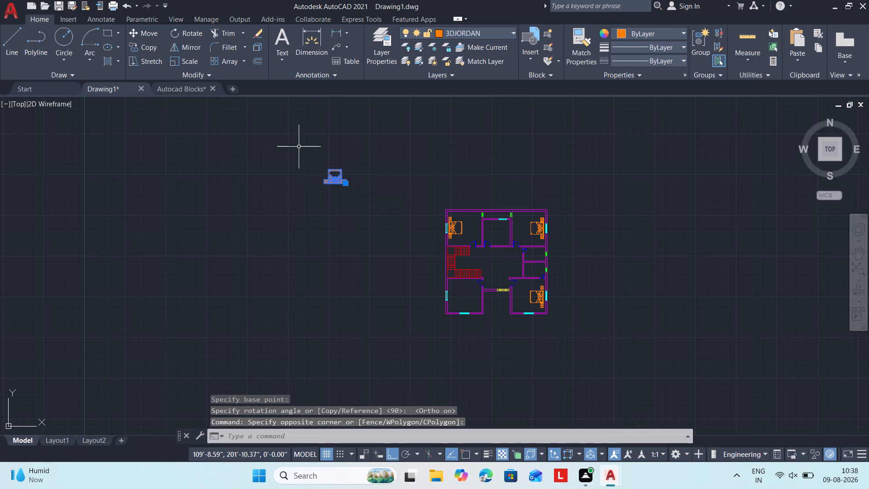
key(c)
text(o)
key(space)
scroll(356, 188, up, 2)
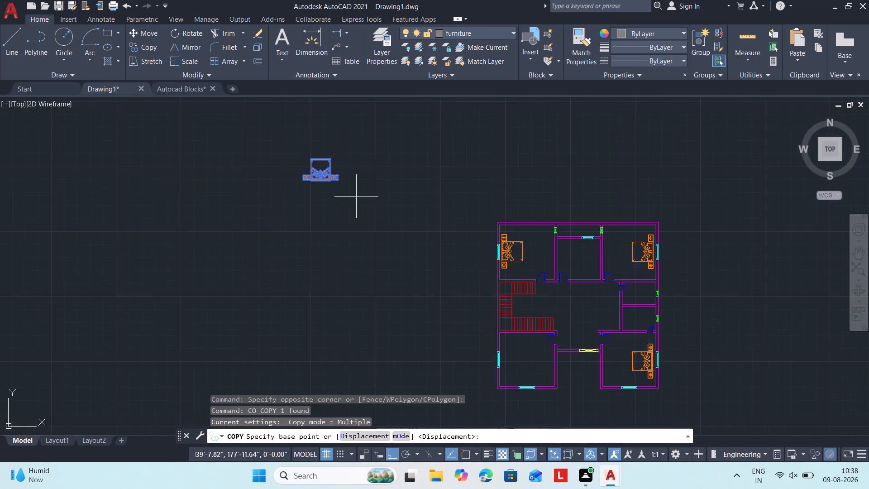
scroll(356, 197, up, 1)
scroll(318, 172, up, 2)
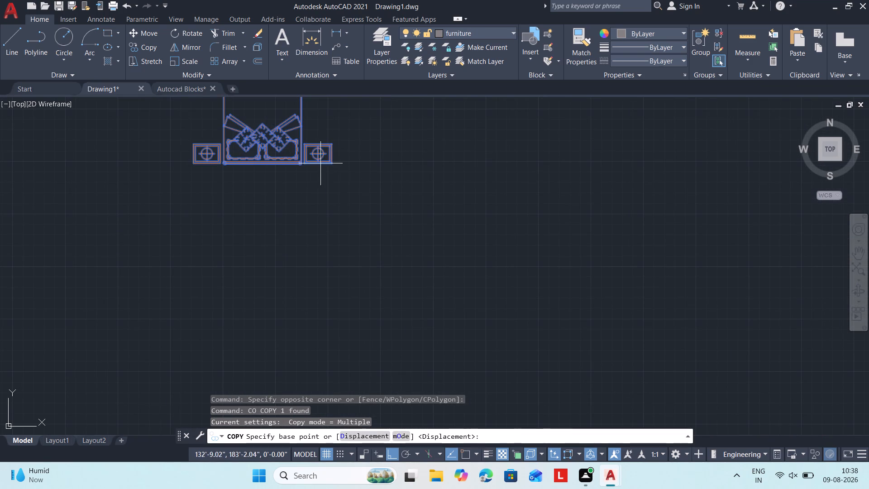
click(330, 163)
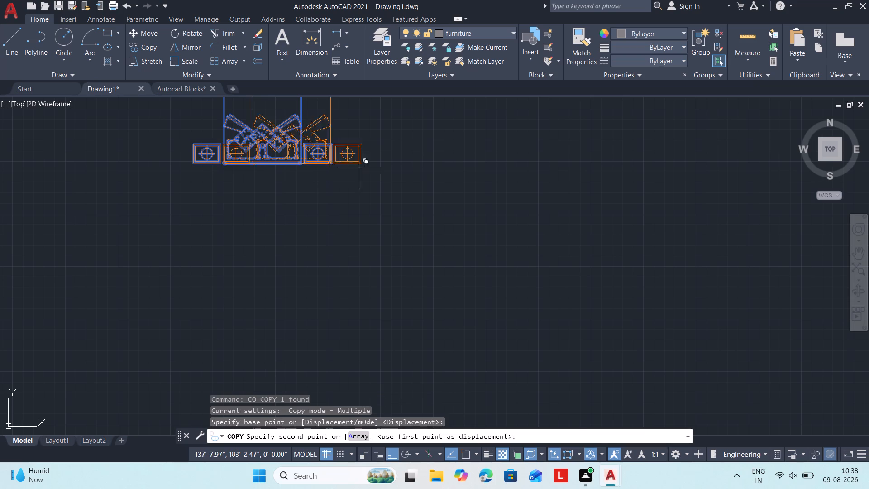
scroll(454, 283, down, 3)
middle_drag(468, 292, 444, 259)
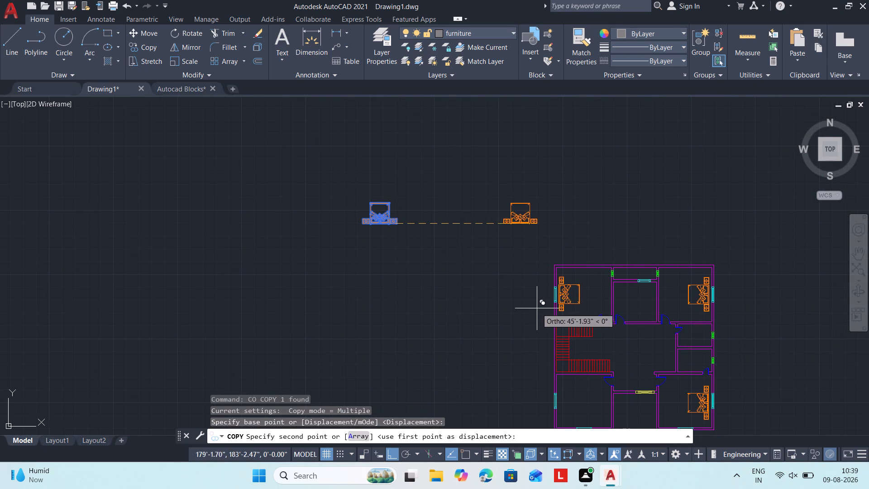
key(F8)
middle_drag(596, 339, 512, 221)
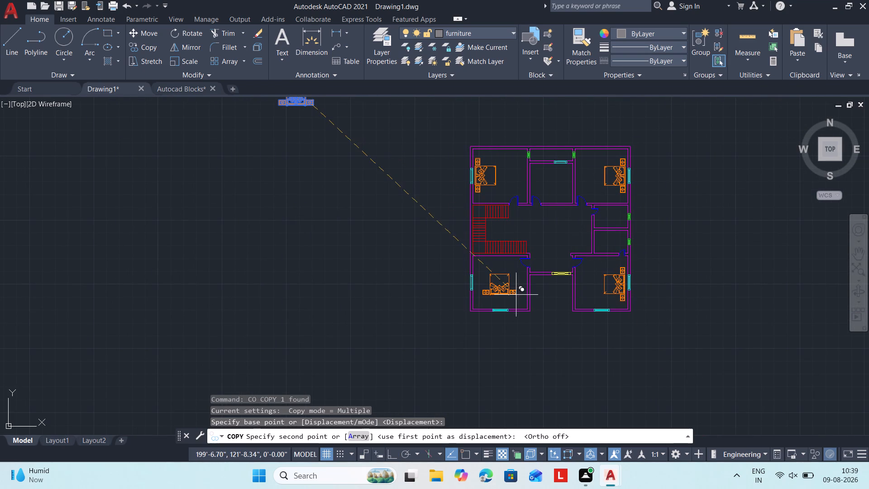
scroll(507, 299, up, 2)
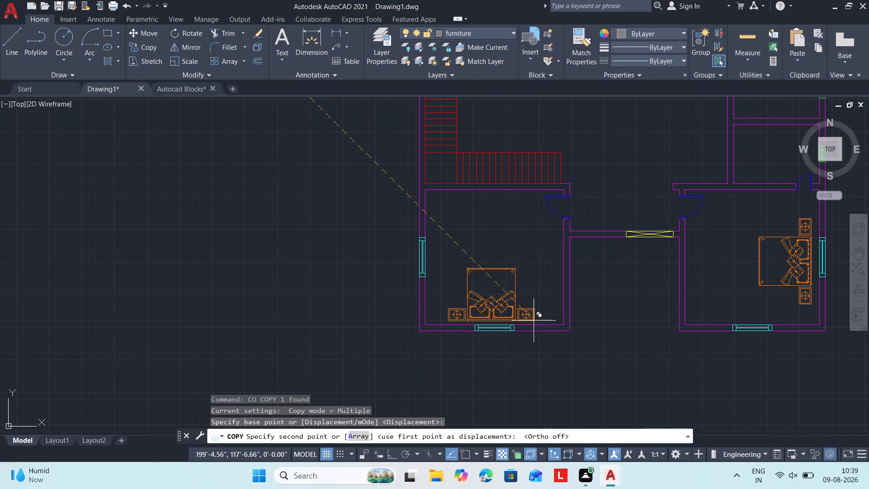
click(534, 321)
key(Escape)
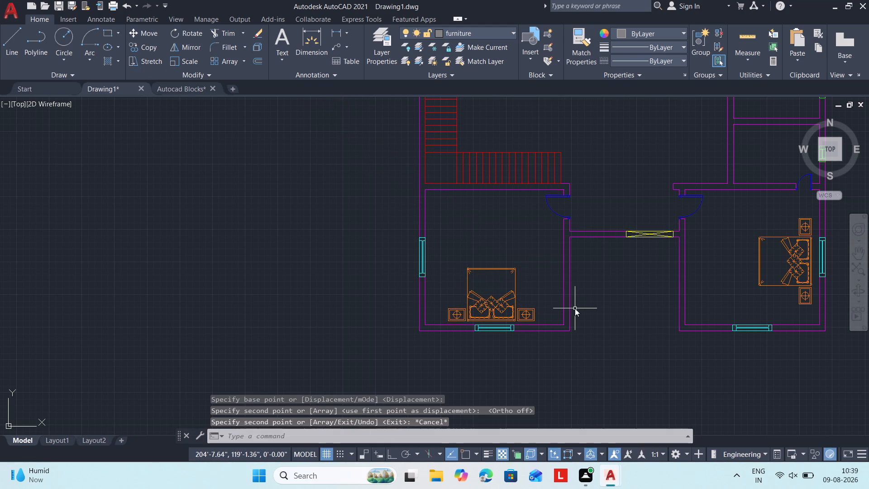
Erase the spare bed left outside the floor plan.
scroll(574, 308, up, 1)
scroll(540, 313, down, 2)
scroll(426, 288, down, 2)
middle_drag(400, 263, 430, 351)
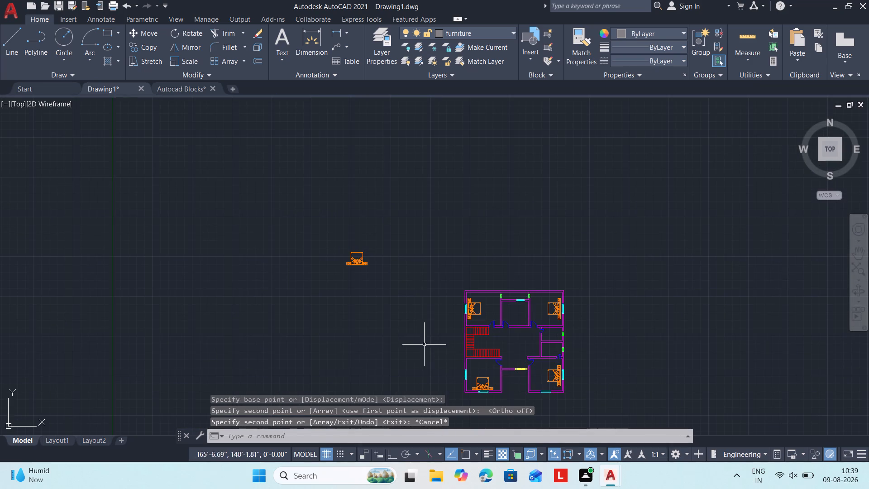
scroll(410, 312, up, 2)
drag(336, 237, 310, 200)
click(197, 149)
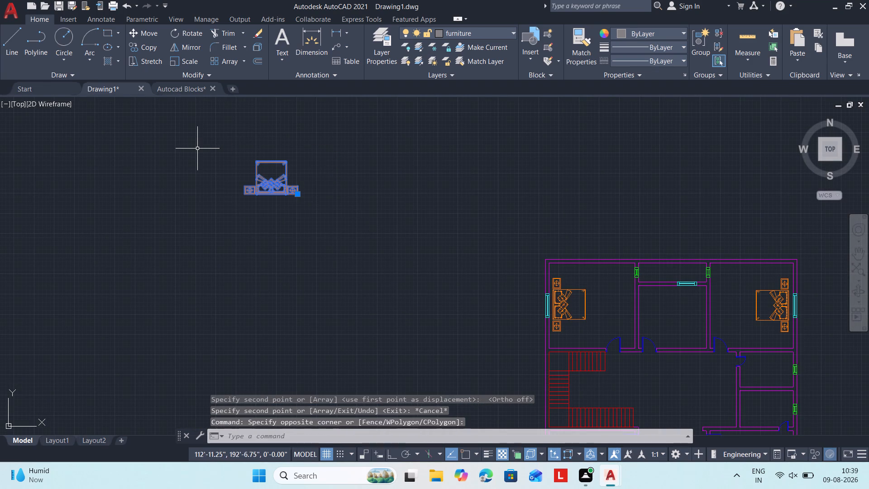
text(e)
key(space)
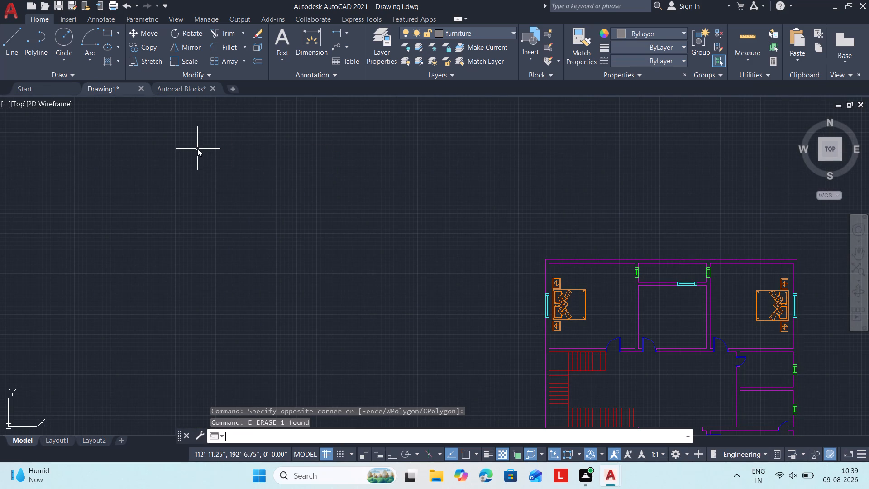
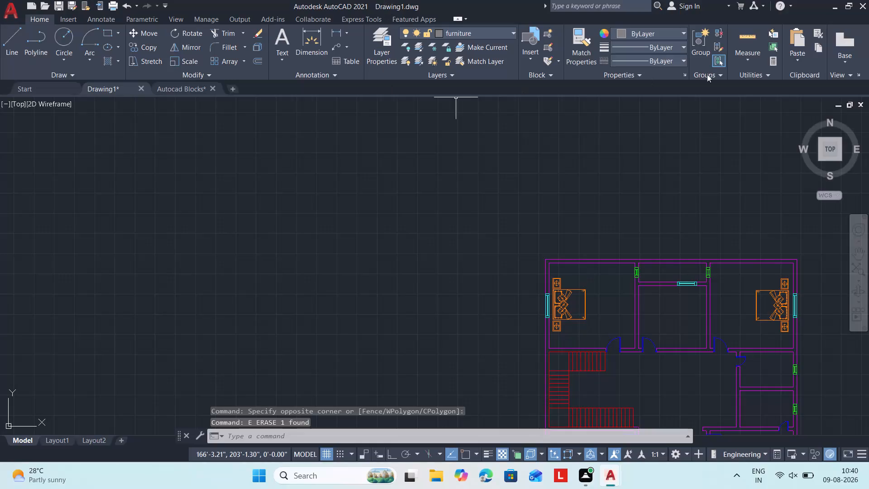
Switch to the Autocad Blocks drawing and look through its Furniture section for a sofa set for the floor plan.
scroll(617, 217, down, 1)
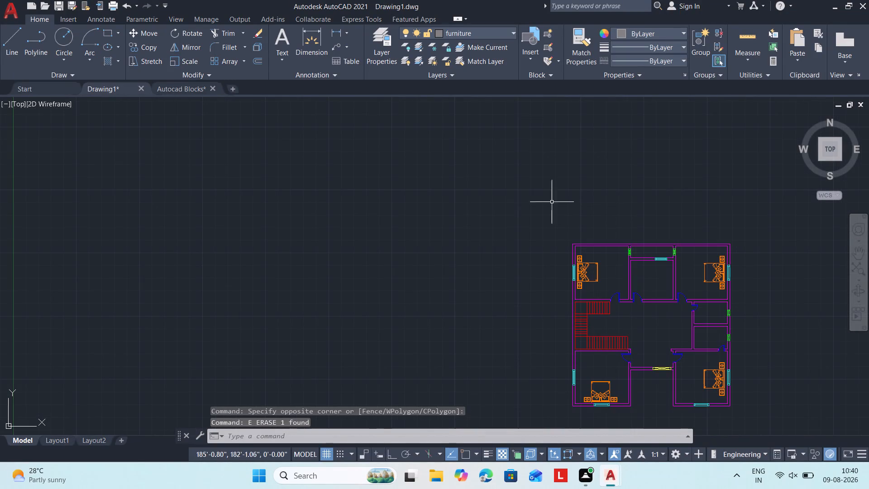
scroll(368, 187, down, 1)
middle_drag(714, 251, 572, 254)
scroll(466, 302, up, 2)
middle_drag(510, 282, 632, 310)
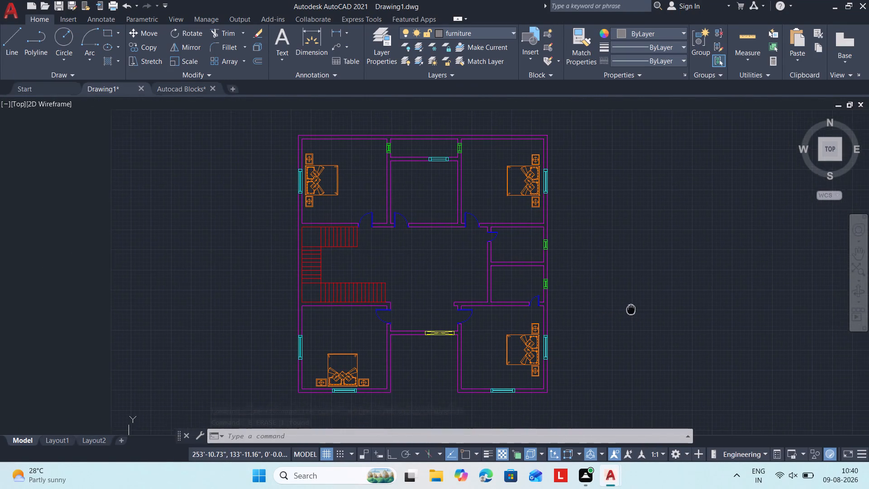
middle_drag(632, 310, 640, 313)
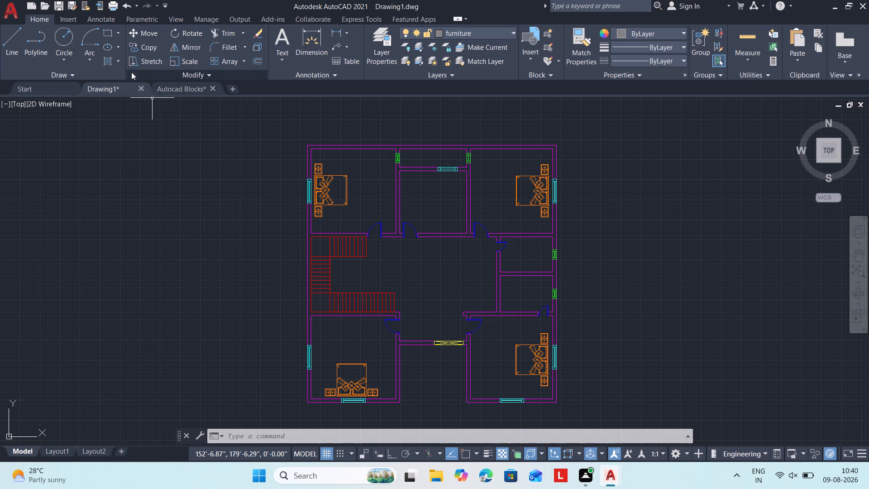
click(181, 88)
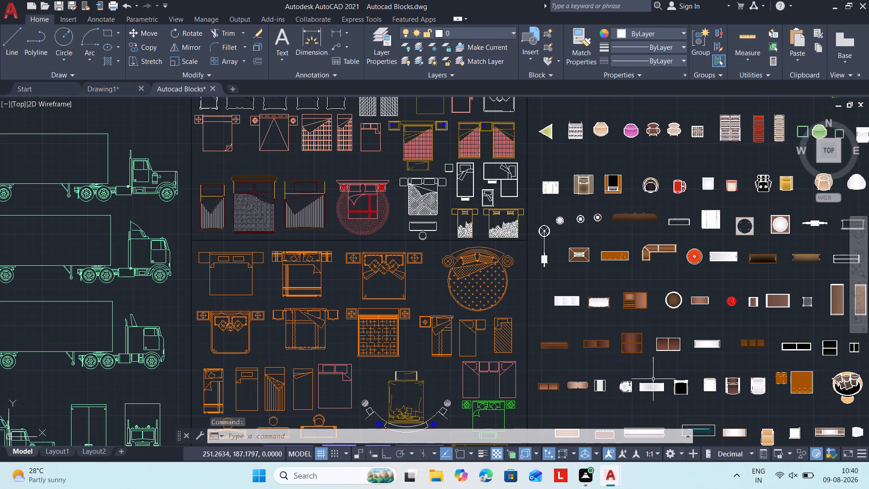
scroll(650, 381, down, 1)
scroll(571, 376, down, 1)
scroll(402, 335, down, 3)
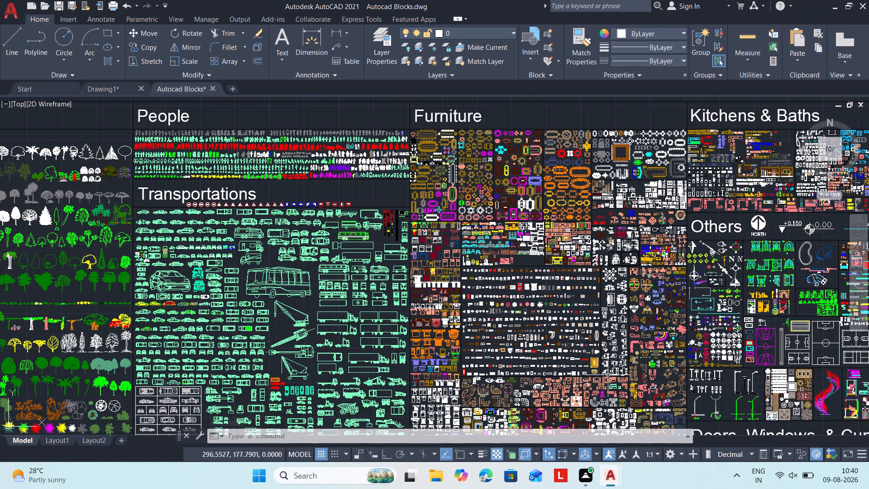
middle_drag(587, 305, 483, 272)
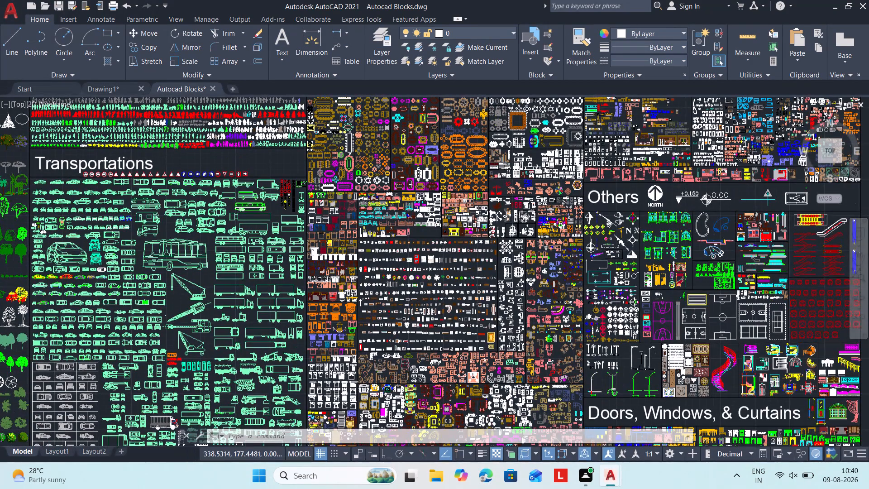
scroll(554, 332, up, 2)
scroll(397, 386, up, 1)
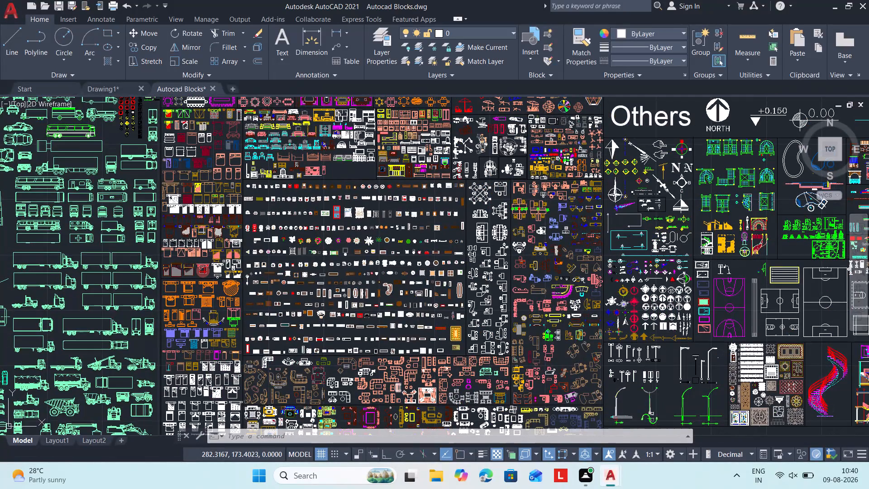
scroll(191, 389, up, 2)
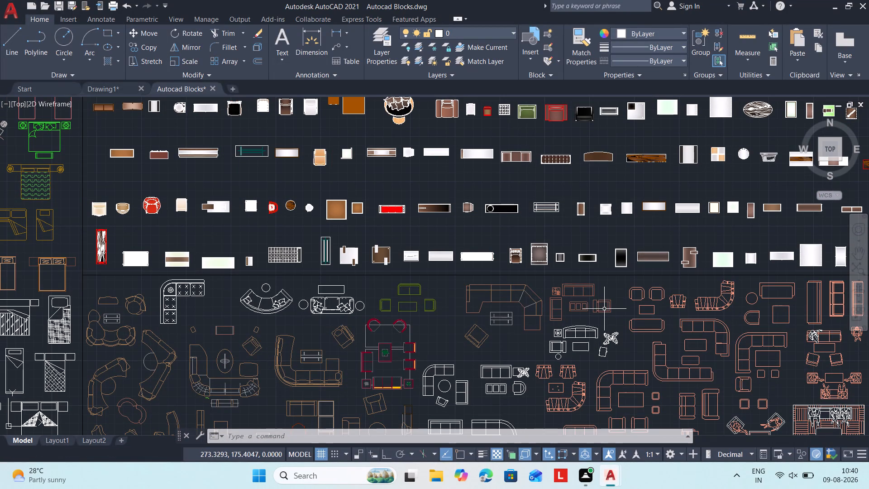
scroll(330, 327, down, 1)
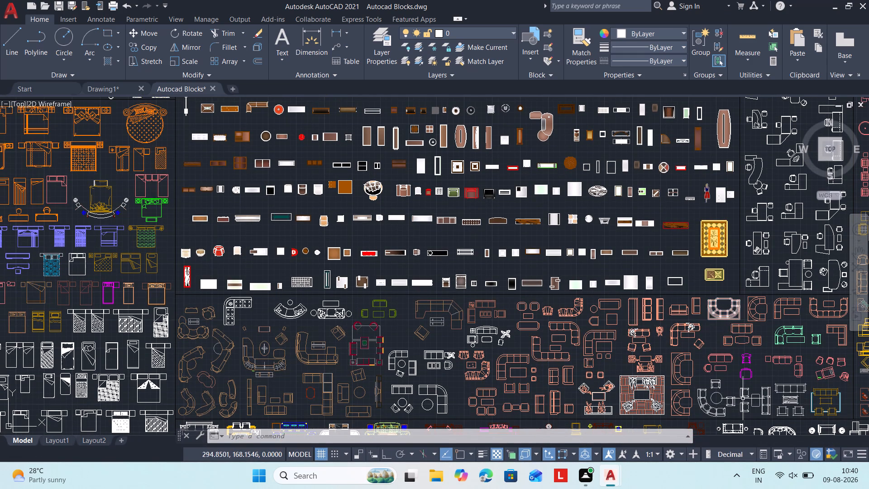
middle_drag(736, 372, 570, 345)
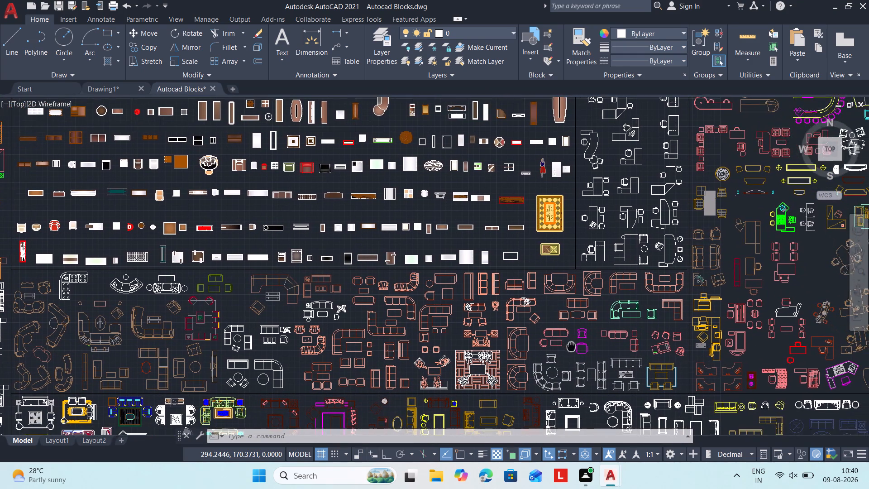
middle_drag(570, 345, 466, 308)
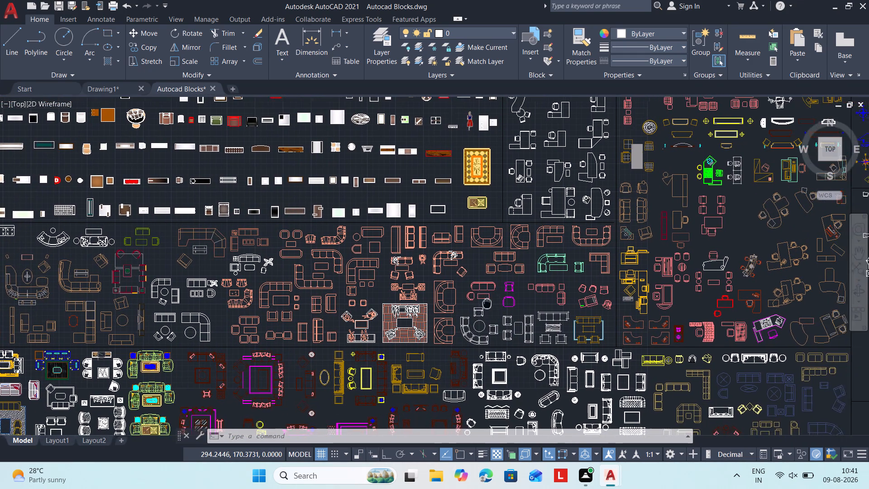
middle_drag(466, 308, 450, 172)
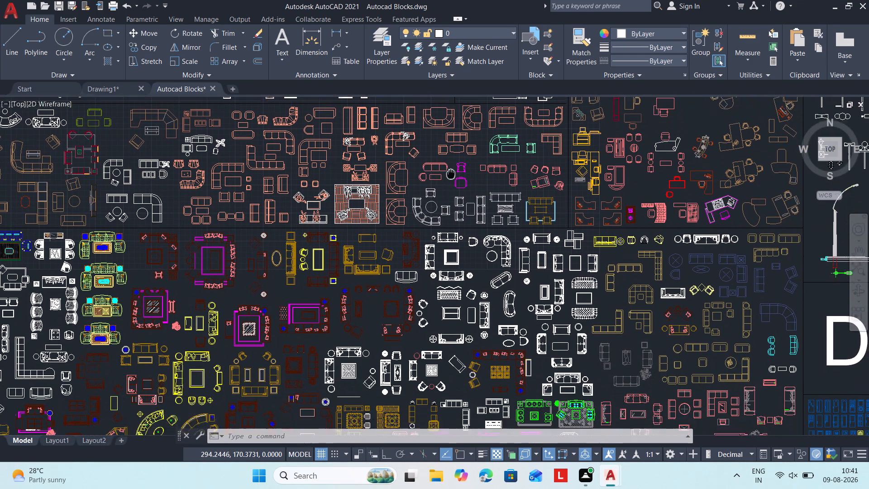
middle_drag(450, 172, 448, 119)
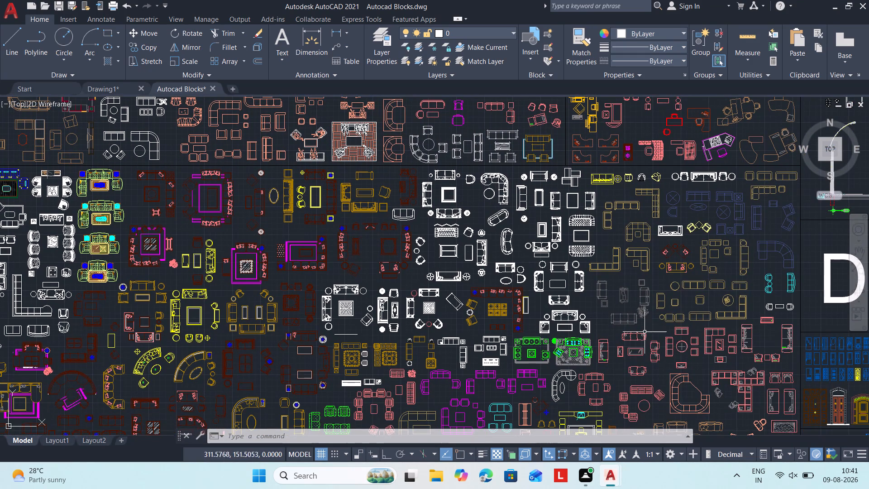
middle_drag(662, 353, 649, 314)
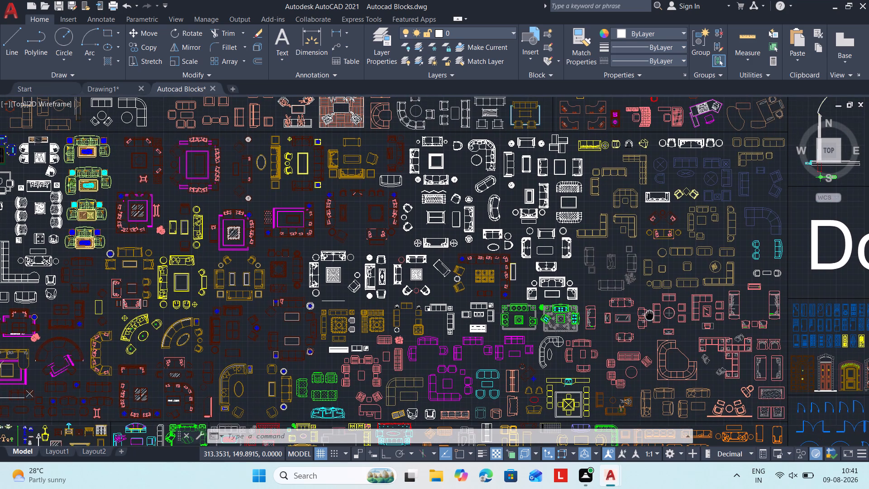
middle_drag(649, 314, 627, 283)
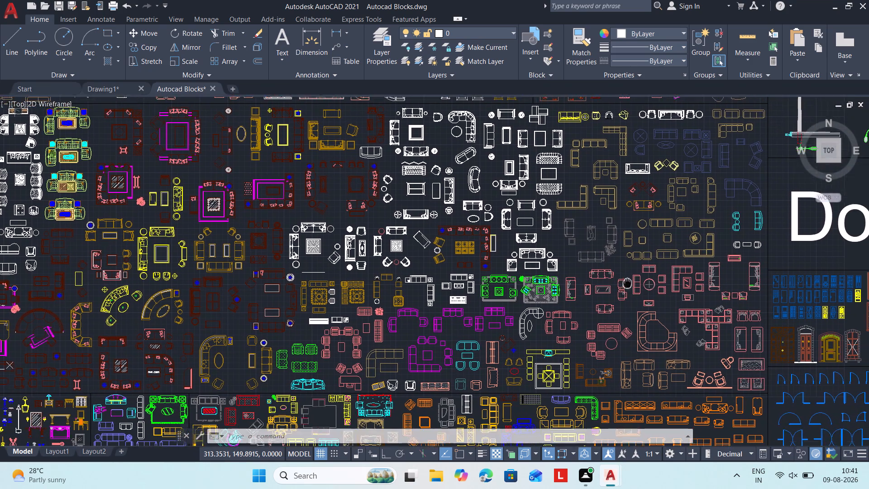
middle_drag(627, 283, 612, 253)
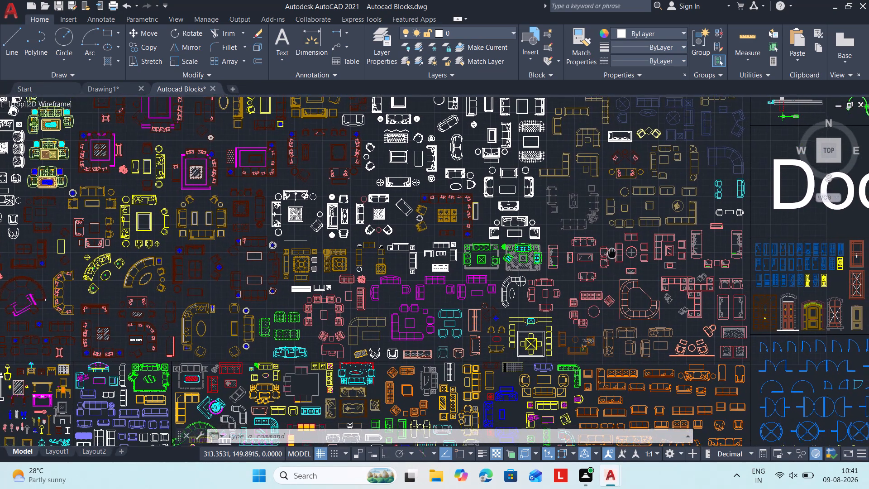
middle_drag(612, 253, 581, 198)
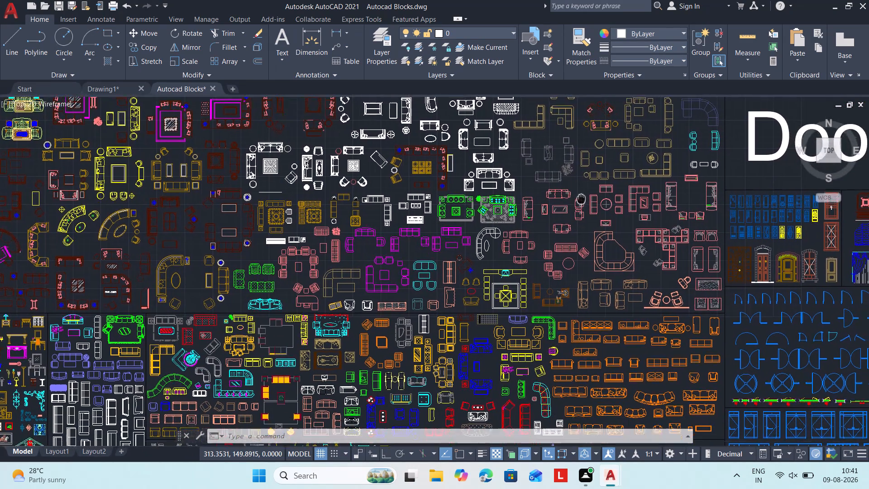
middle_drag(581, 198, 573, 129)
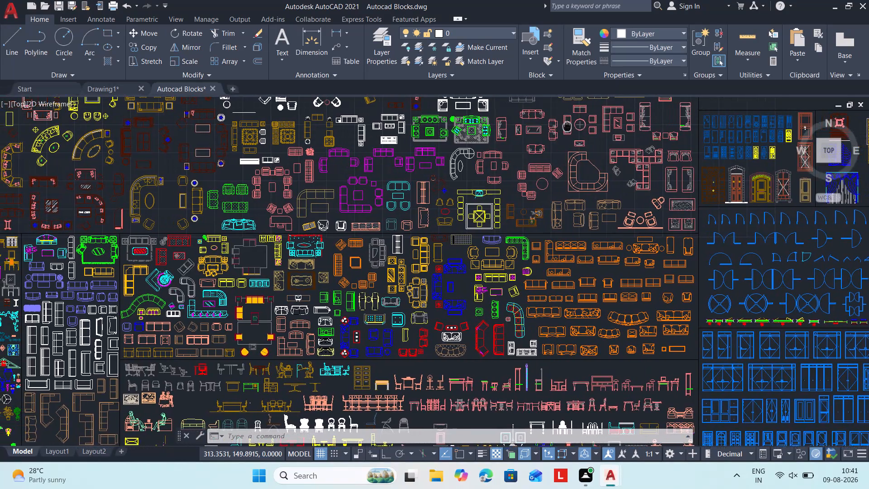
middle_drag(573, 129, 627, 297)
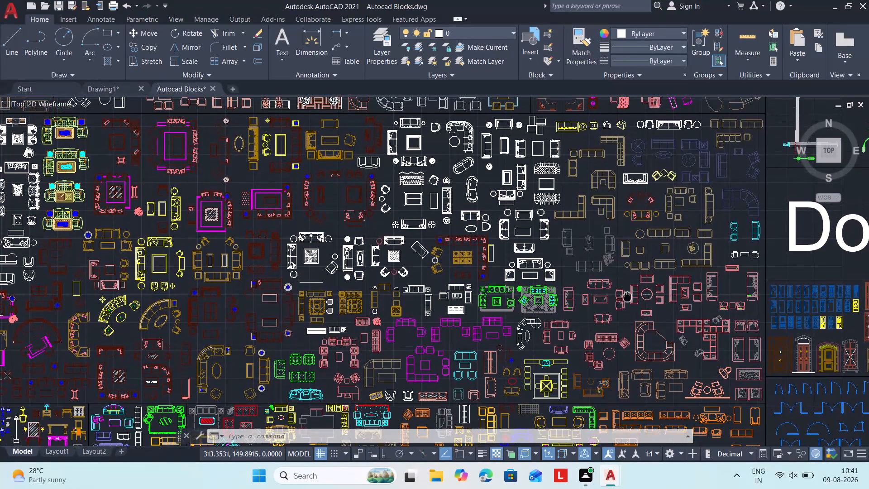
middle_drag(627, 297, 631, 330)
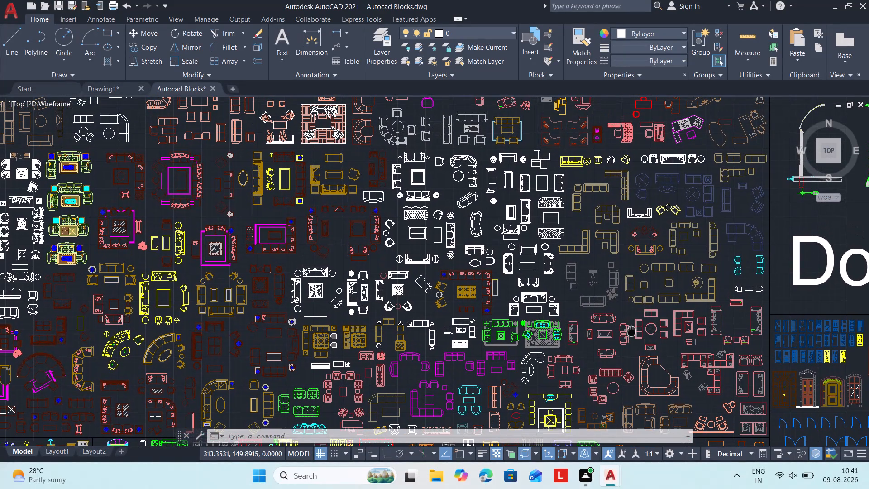
middle_drag(631, 330, 631, 329)
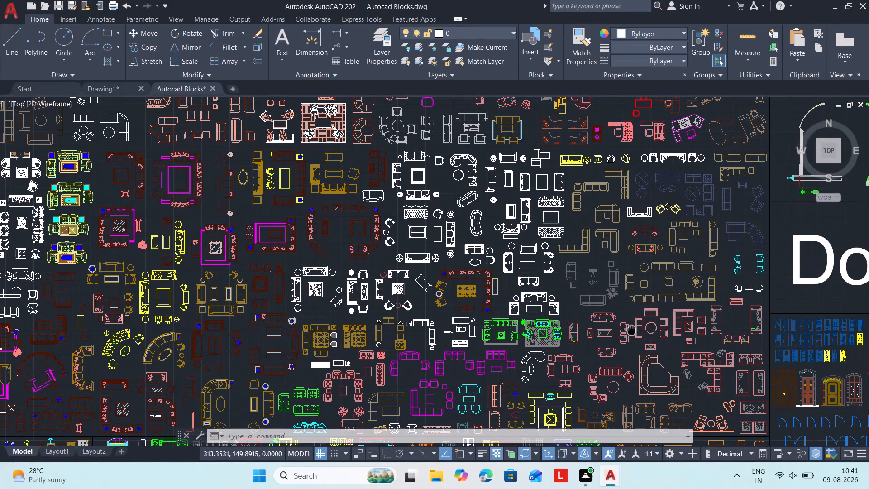
middle_drag(631, 329, 631, 329)
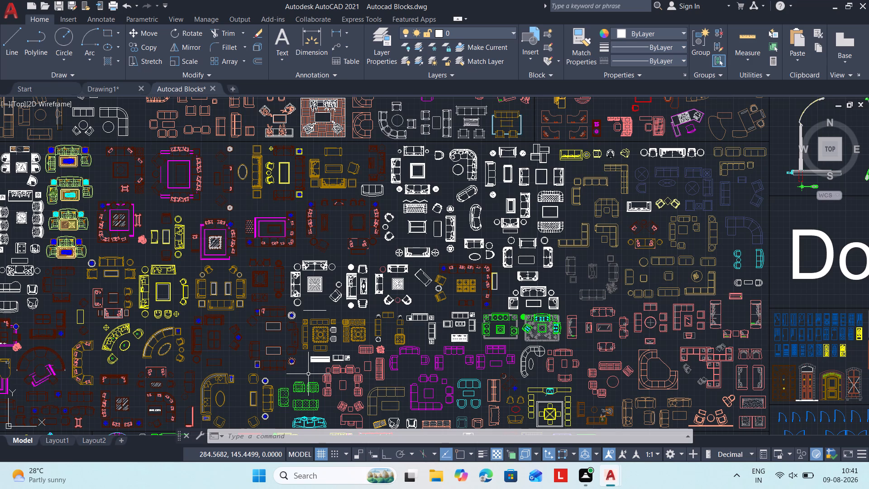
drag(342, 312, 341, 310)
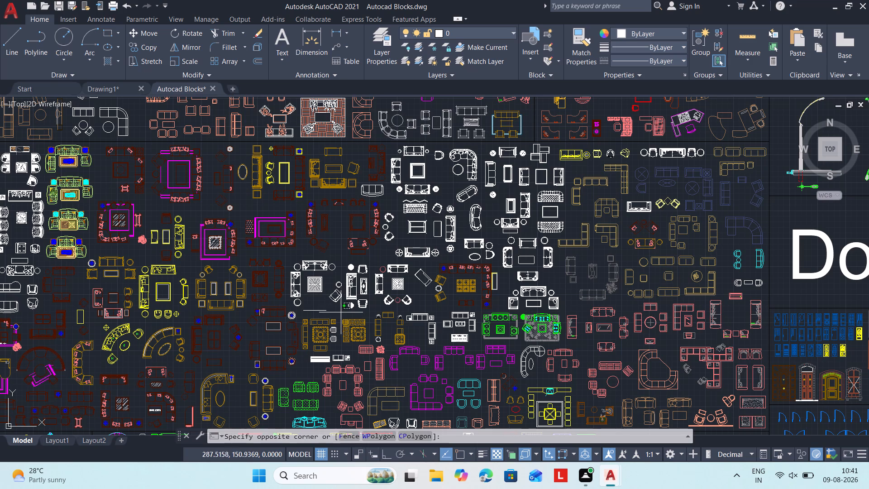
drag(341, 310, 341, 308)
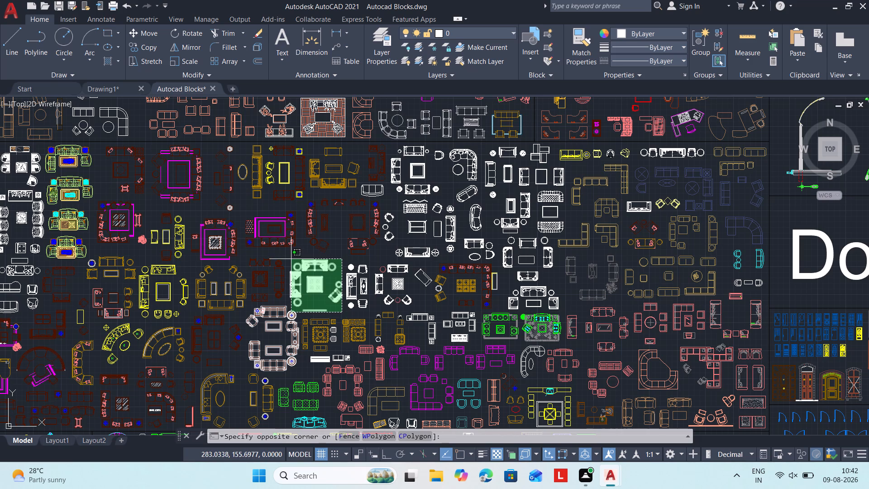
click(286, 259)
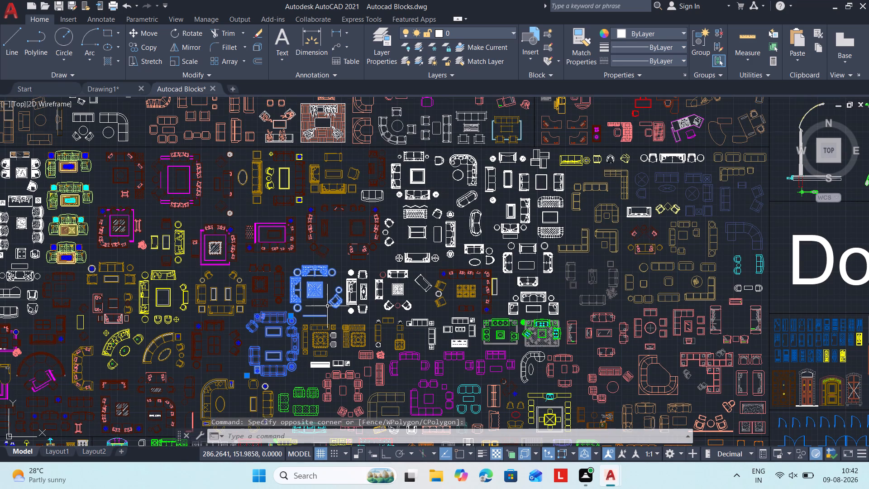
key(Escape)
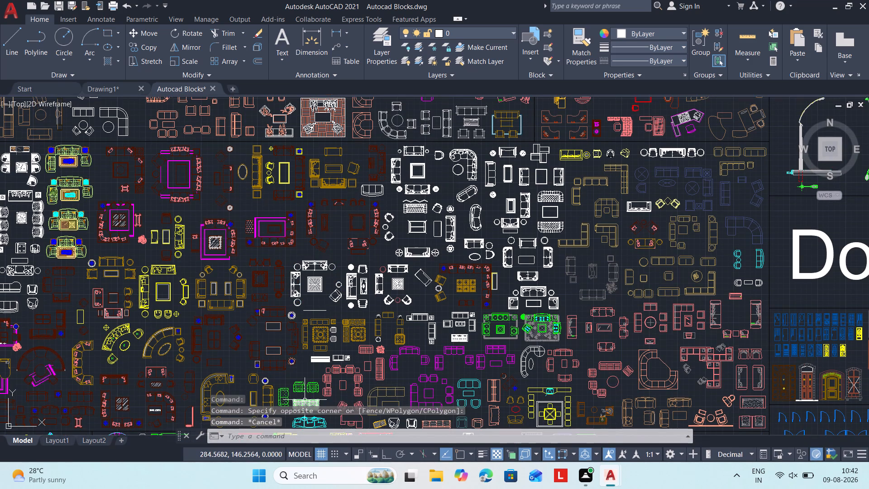
Copy the dark red sofa set with two coffee tables and paste it into Drawing1, outside the floor plan to the west.
scroll(300, 396, up, 1)
middle_drag(300, 392, 299, 371)
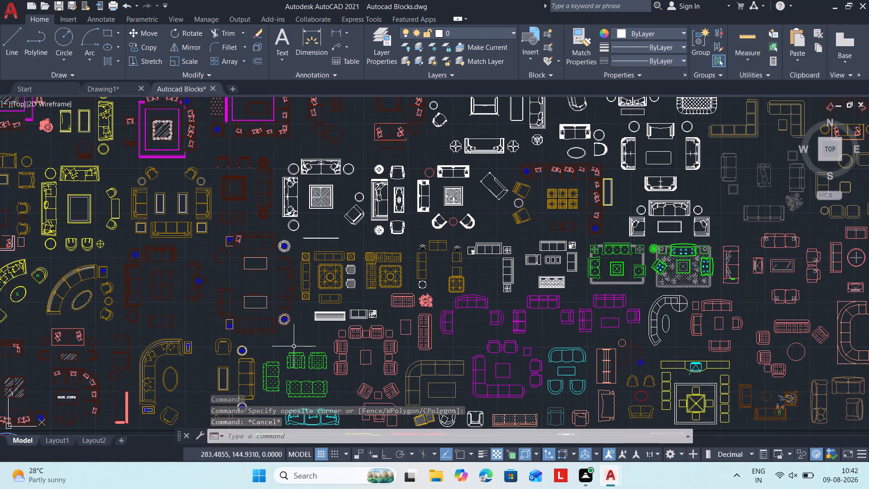
click(297, 335)
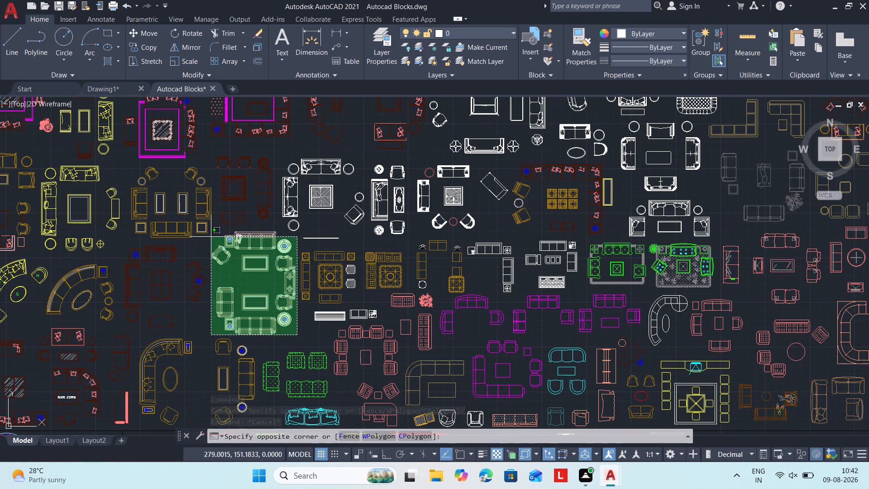
click(210, 237)
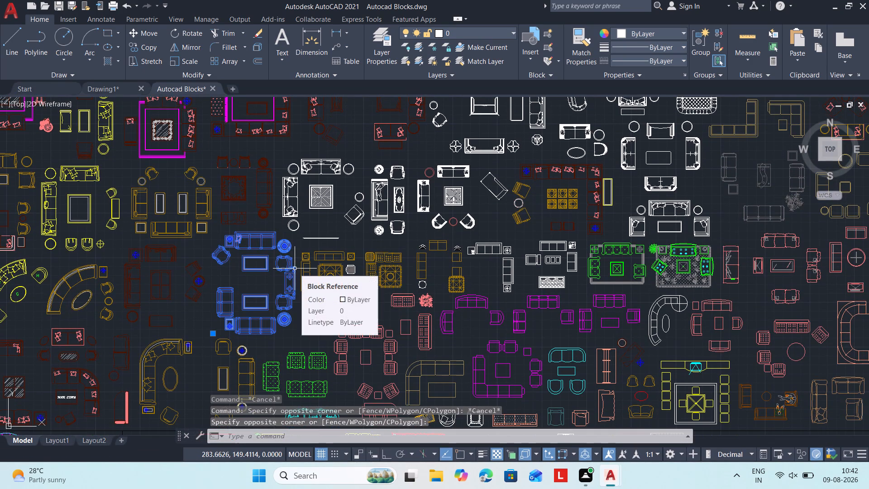
key(ctrl+c)
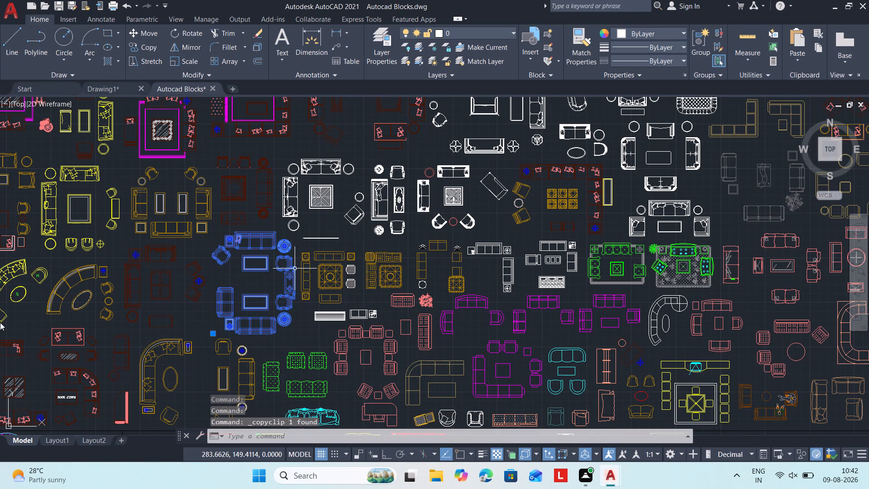
click(101, 89)
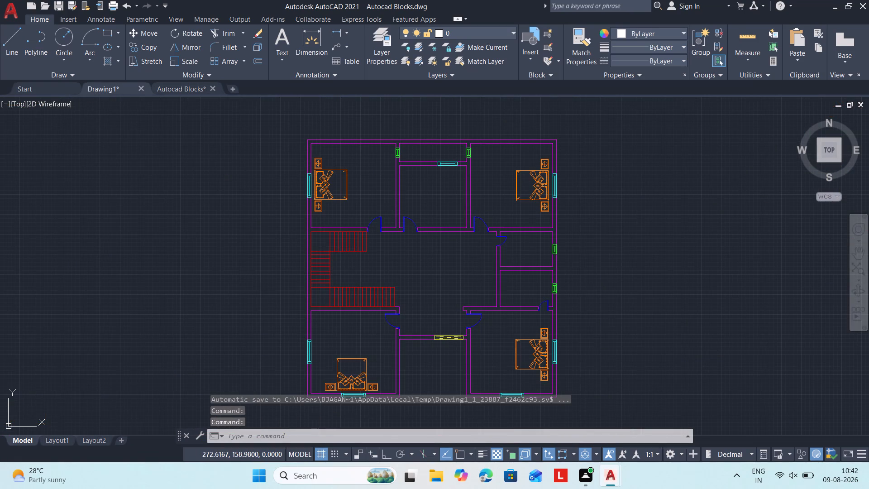
key(ctrl+v)
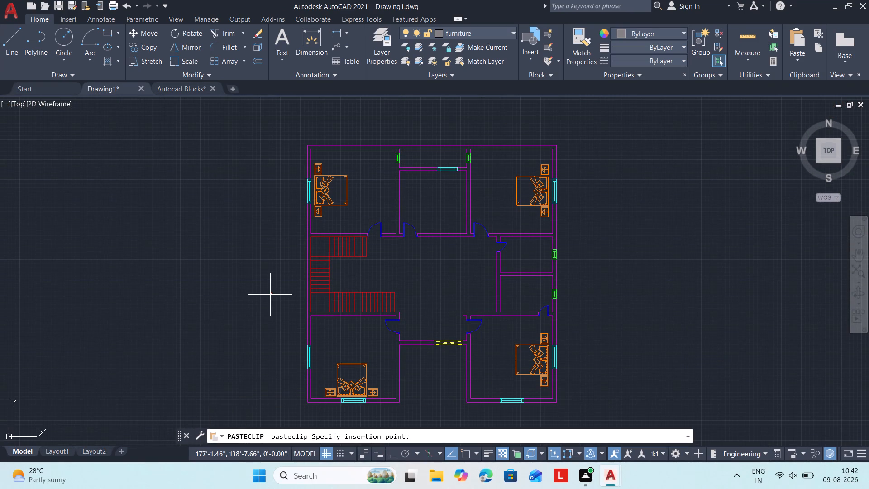
click(224, 309)
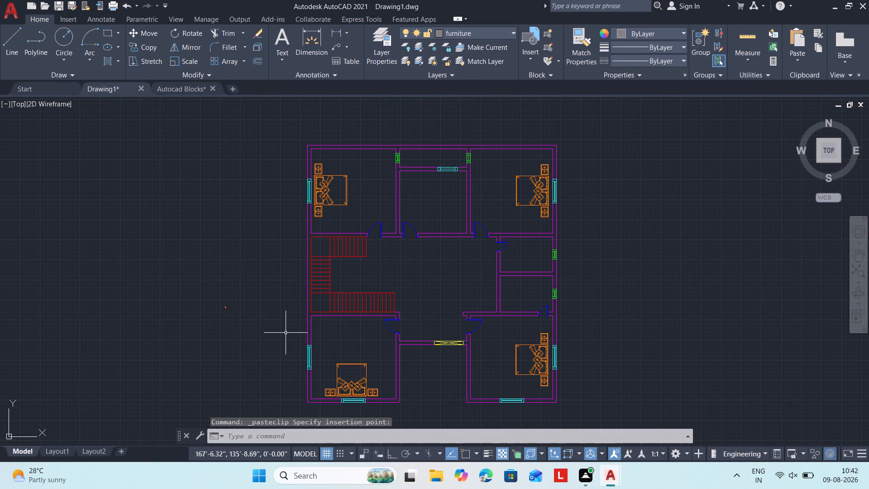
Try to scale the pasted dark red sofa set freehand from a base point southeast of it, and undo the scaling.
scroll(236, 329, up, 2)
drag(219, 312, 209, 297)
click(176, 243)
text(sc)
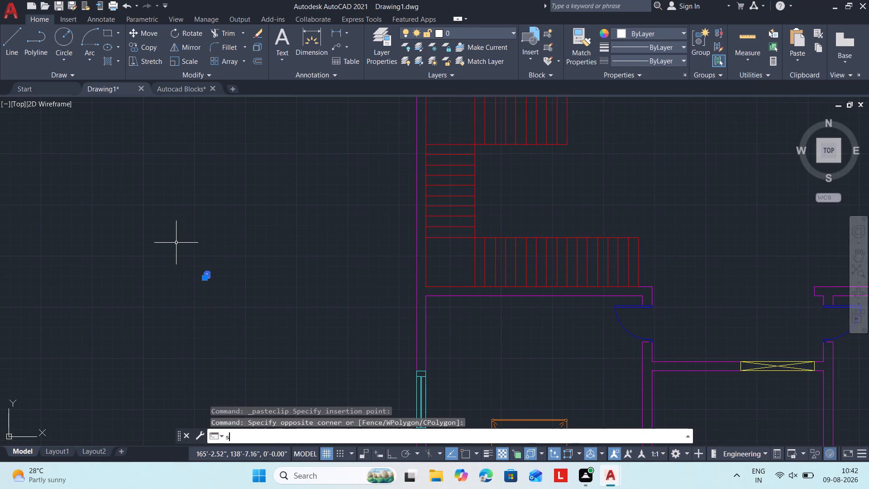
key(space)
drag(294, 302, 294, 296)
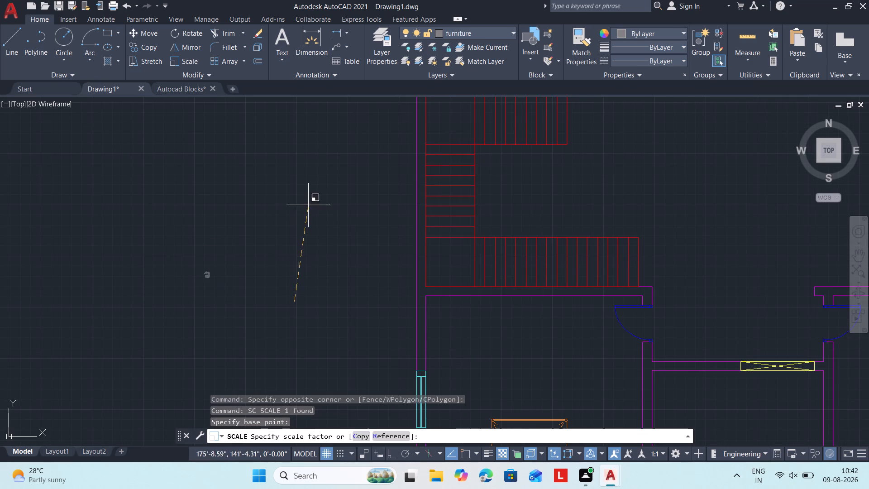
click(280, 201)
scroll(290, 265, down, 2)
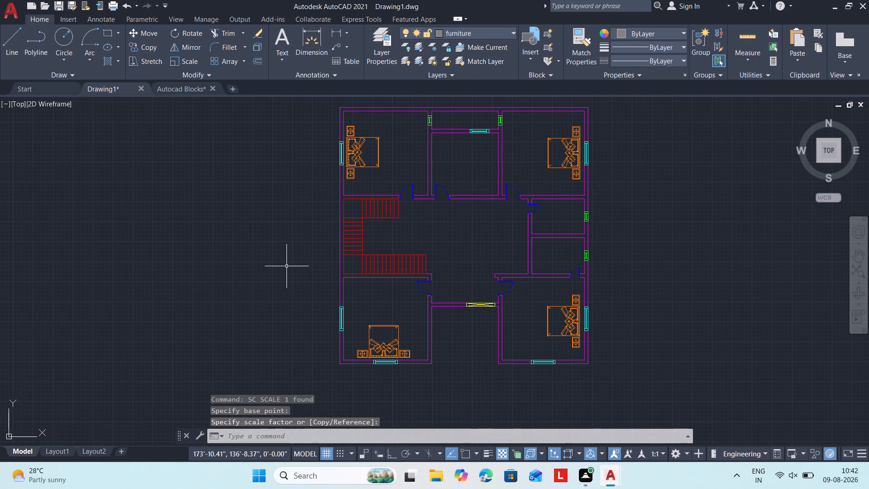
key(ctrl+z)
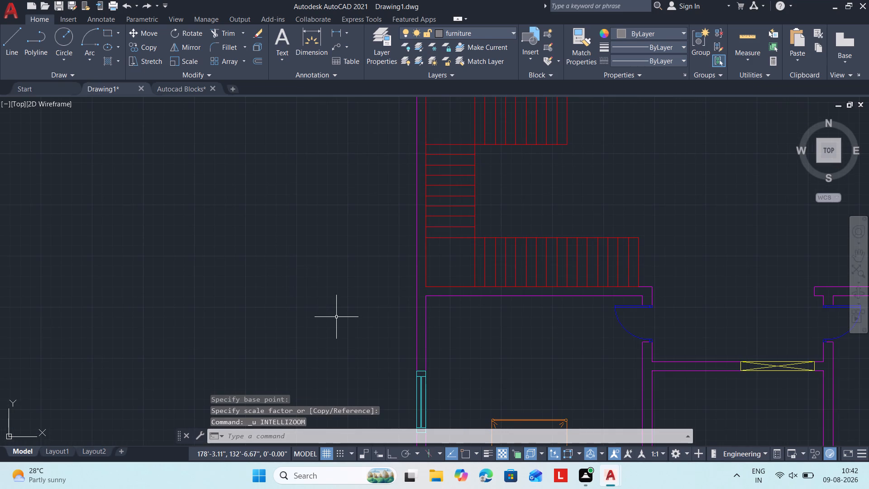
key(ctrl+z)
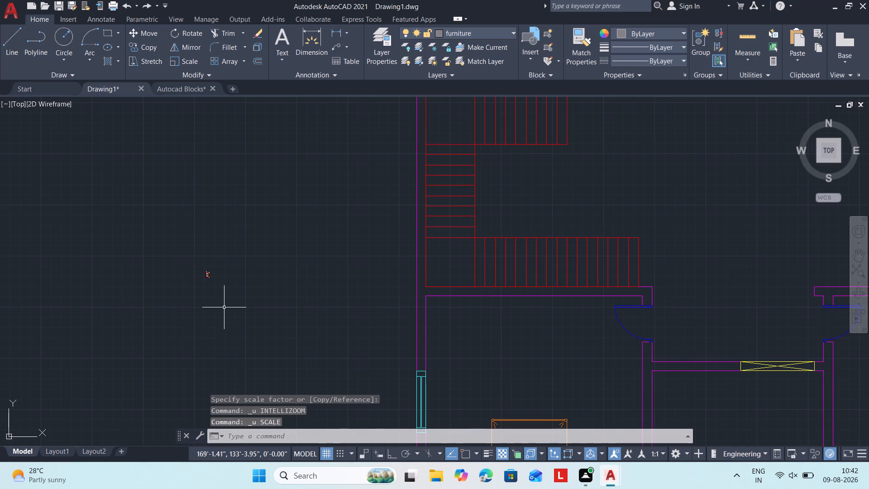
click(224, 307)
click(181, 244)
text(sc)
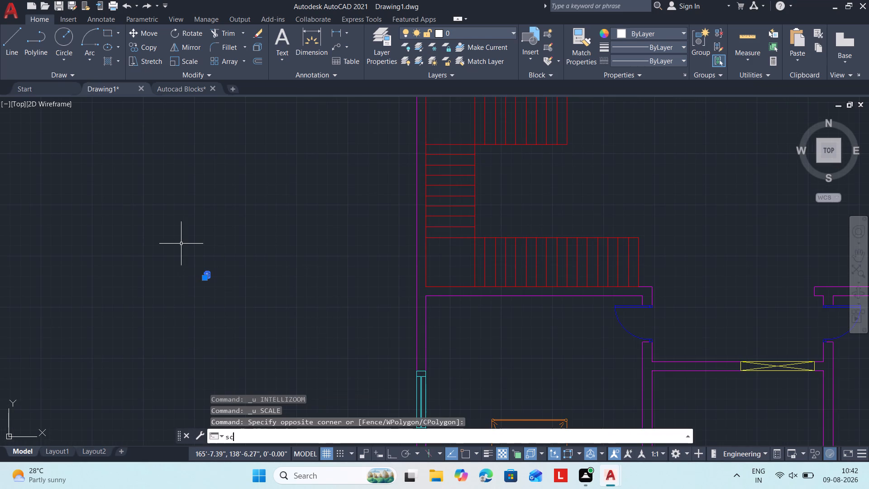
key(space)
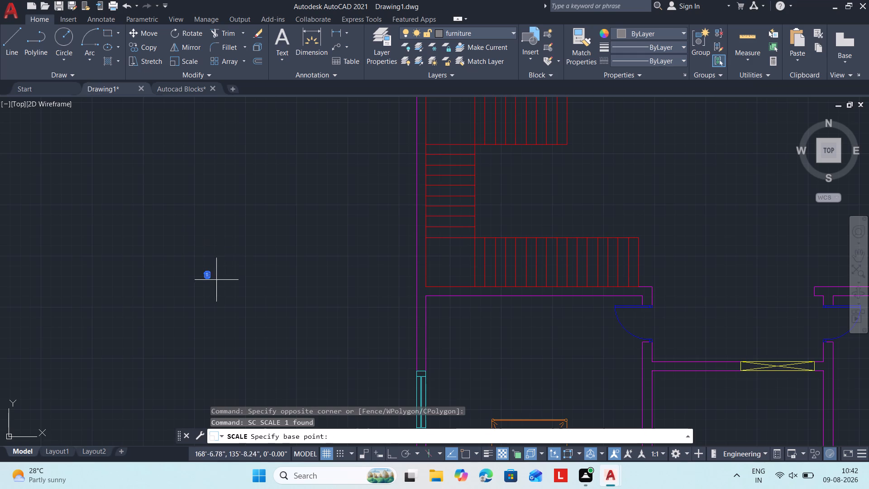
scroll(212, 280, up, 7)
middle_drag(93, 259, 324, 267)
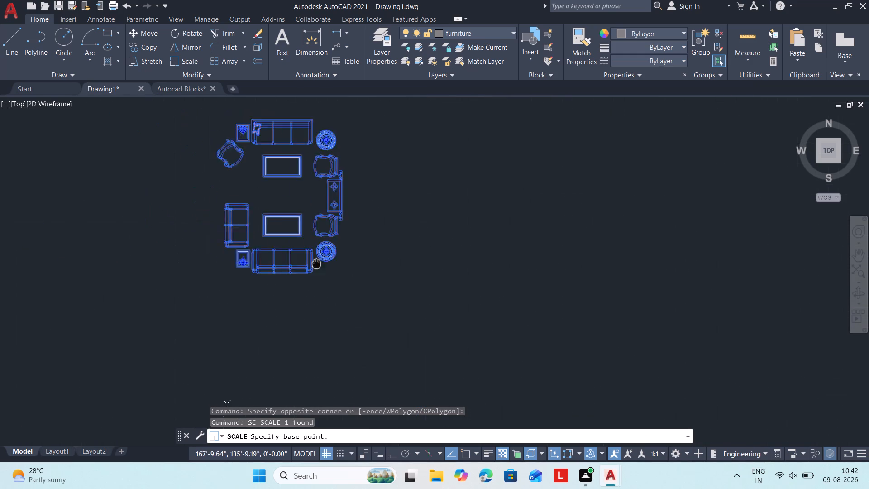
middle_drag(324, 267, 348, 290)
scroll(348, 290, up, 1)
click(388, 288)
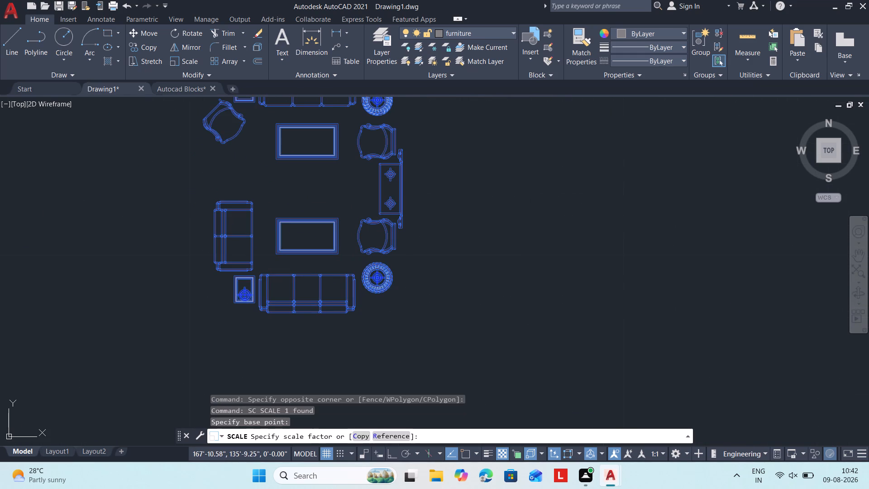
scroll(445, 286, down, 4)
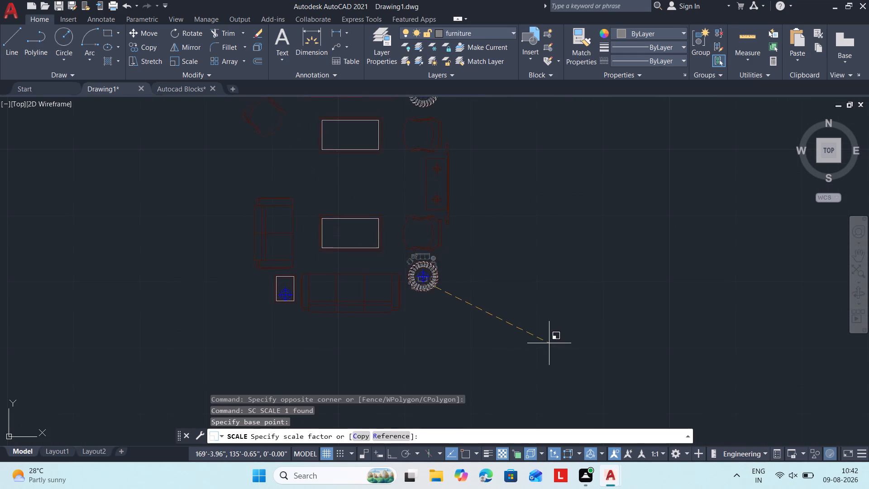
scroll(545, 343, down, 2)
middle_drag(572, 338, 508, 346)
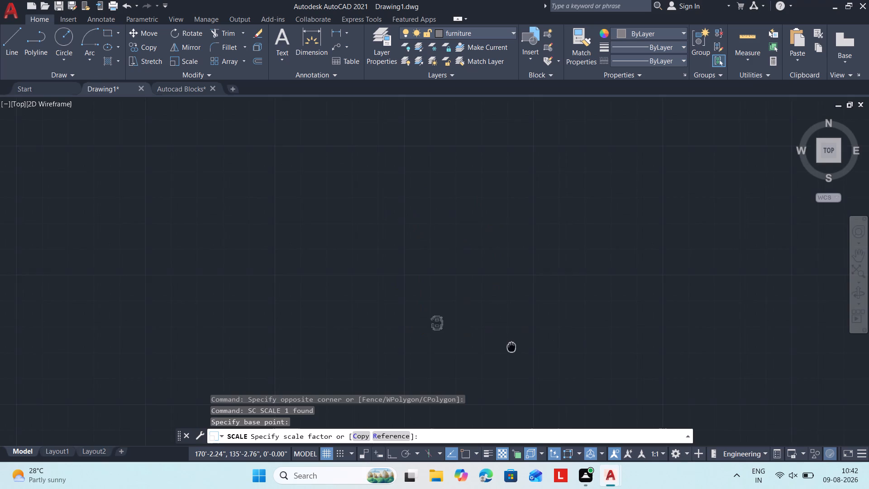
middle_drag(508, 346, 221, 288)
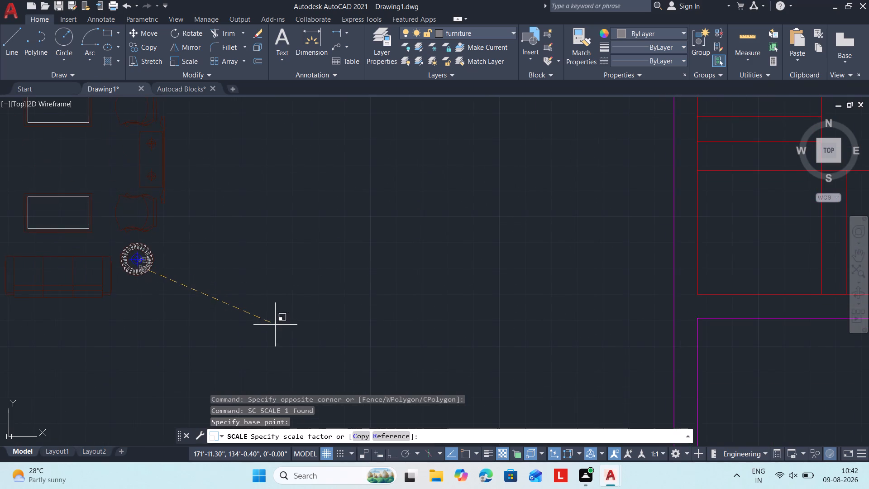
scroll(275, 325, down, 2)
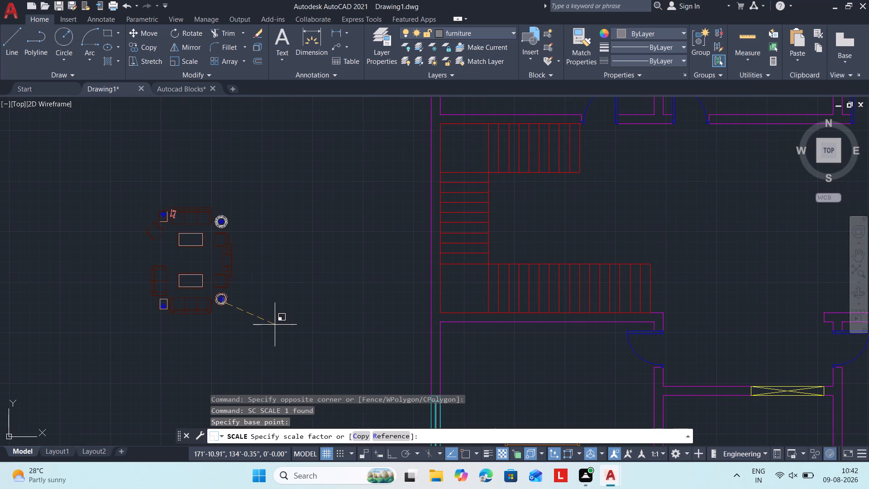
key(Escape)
Erase the pasted dark red sofa set west of the floor plan.
scroll(274, 326, up, 1)
drag(245, 330, 229, 313)
click(149, 221)
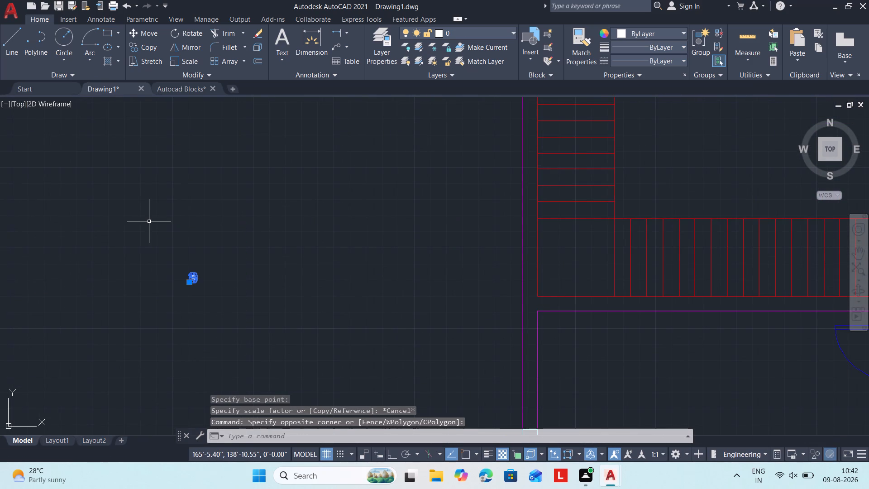
text(e)
key(space)
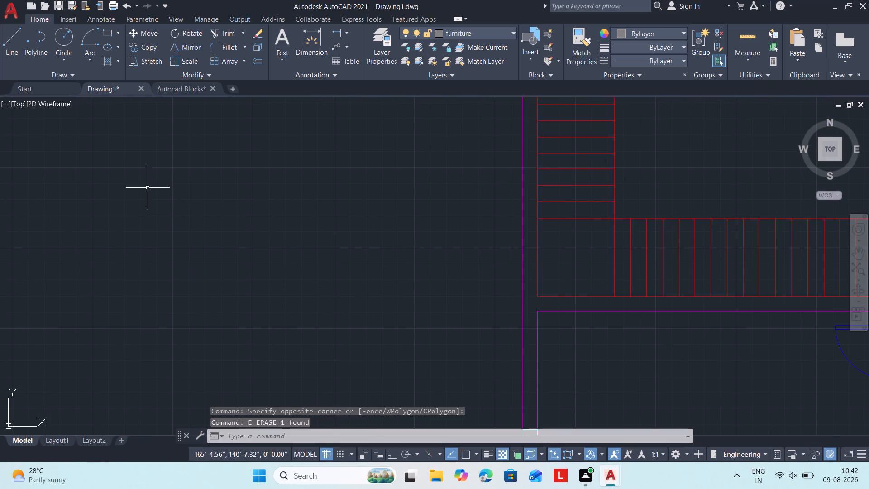
Copy the salmon curved corner sofa from the Autocad Blocks drawing and paste it into Drawing1, outside the floor plan to the west.
click(182, 88)
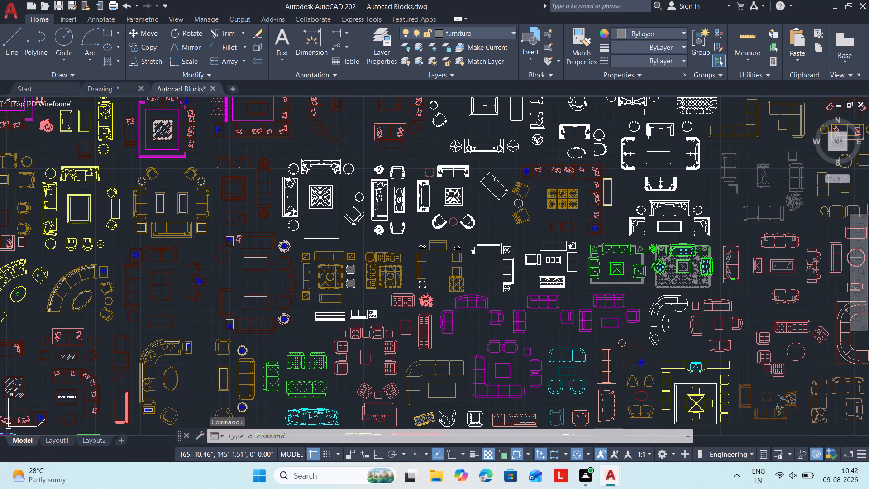
middle_drag(722, 306, 719, 307)
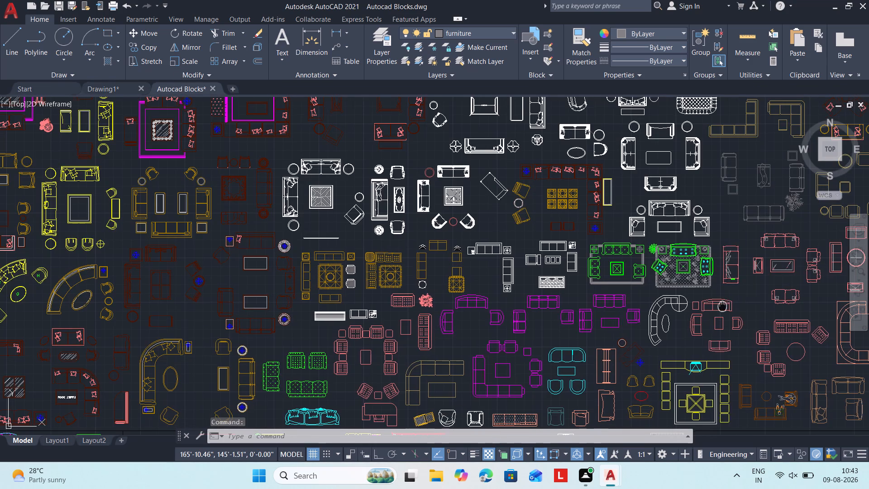
middle_drag(719, 307, 416, 291)
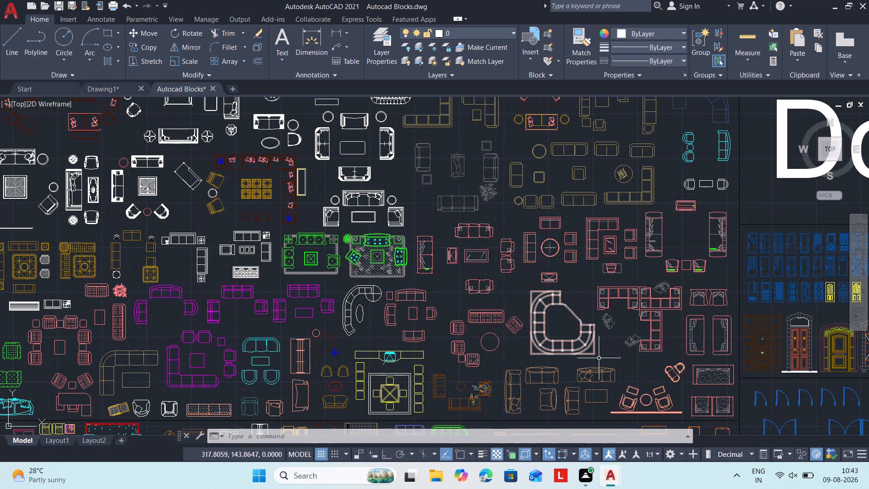
click(603, 360)
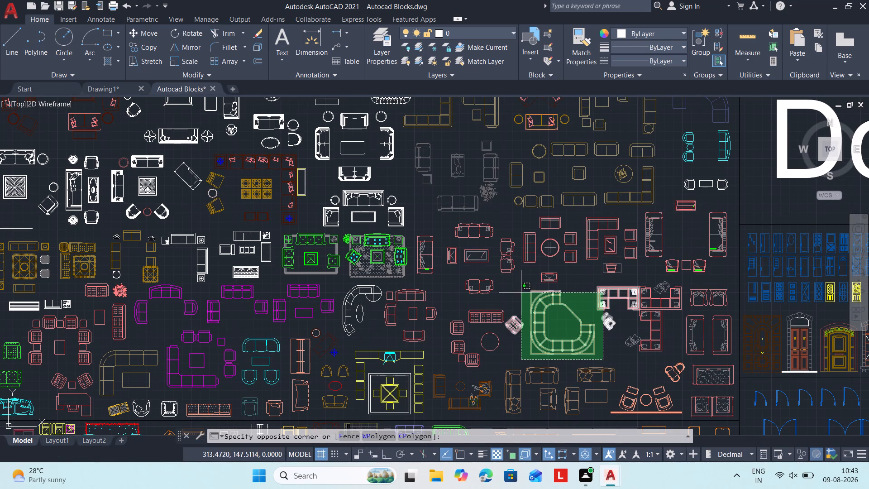
click(528, 321)
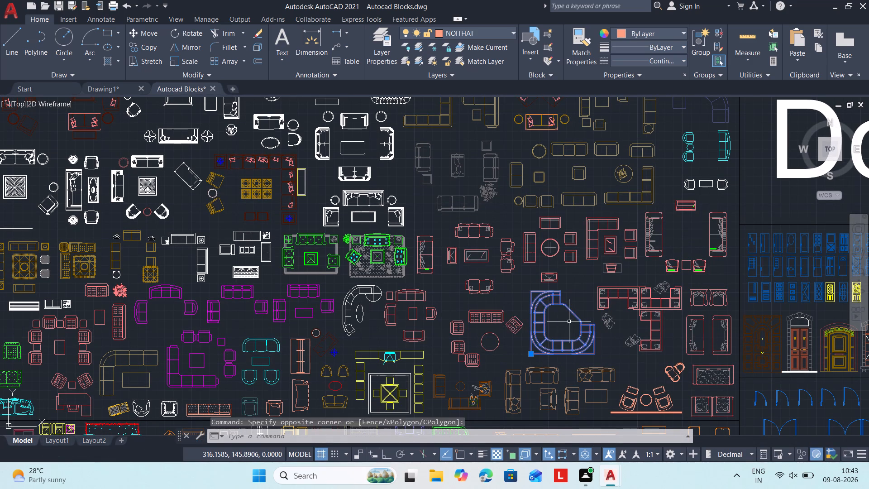
key(ctrl+c)
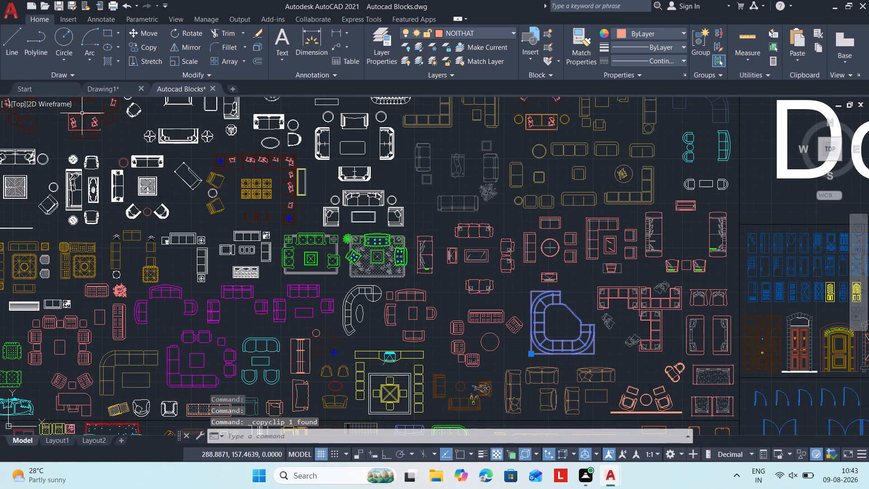
click(100, 85)
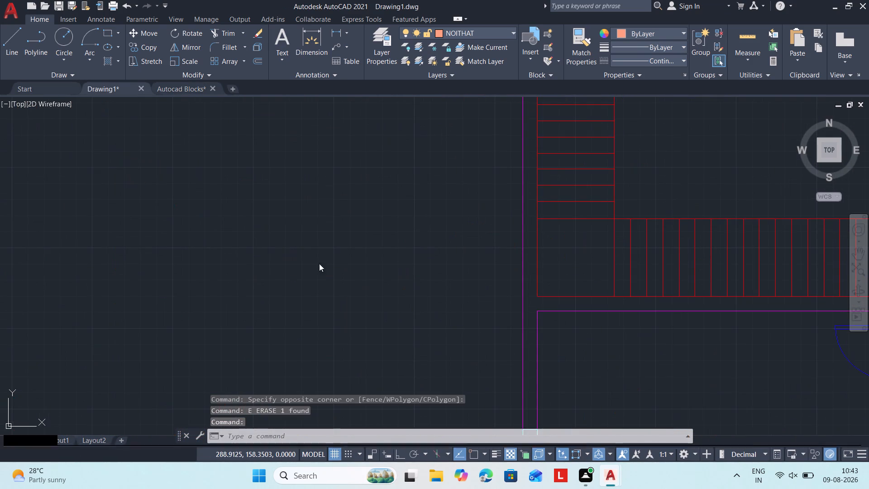
key(ctrl+v)
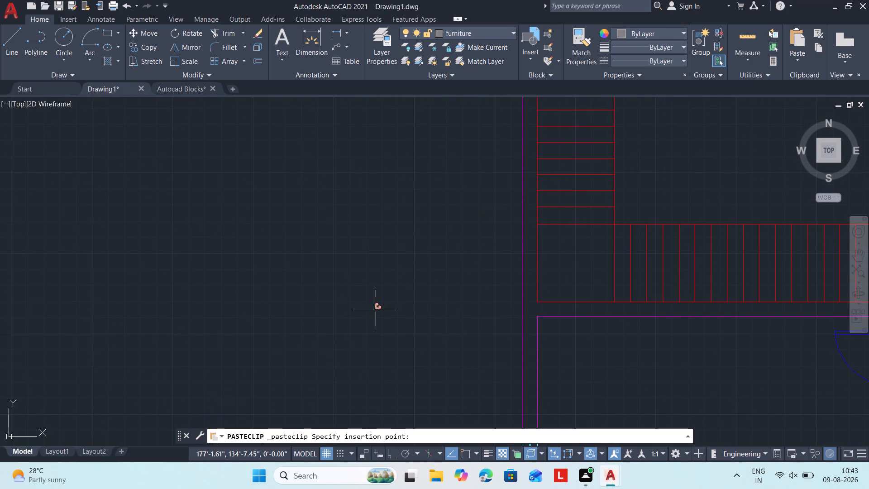
click(377, 315)
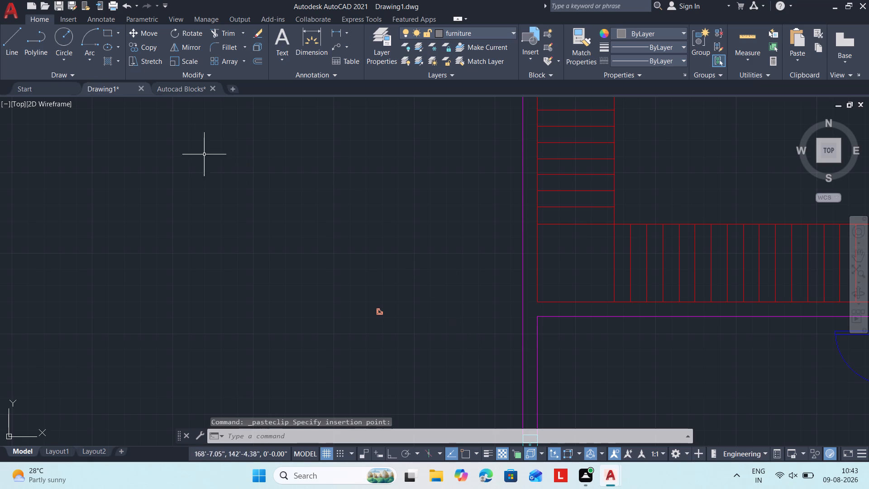
Copy the round table with a cross from the Autocad Blocks drawing and paste it inside Drawing1's curved corner sofa.
click(187, 87)
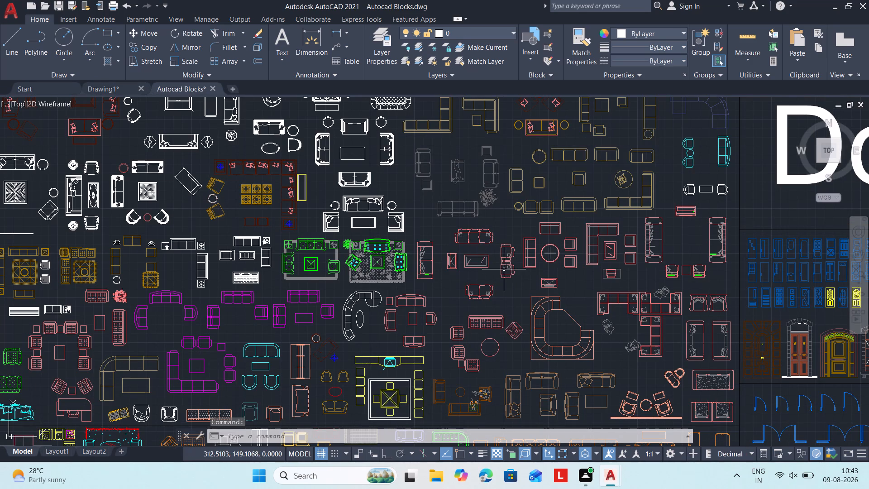
click(549, 264)
click(548, 245)
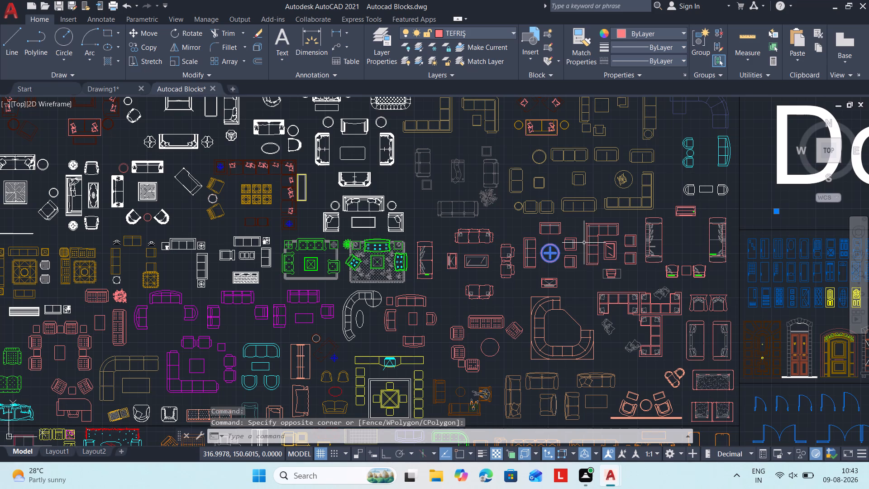
key(ctrl+c)
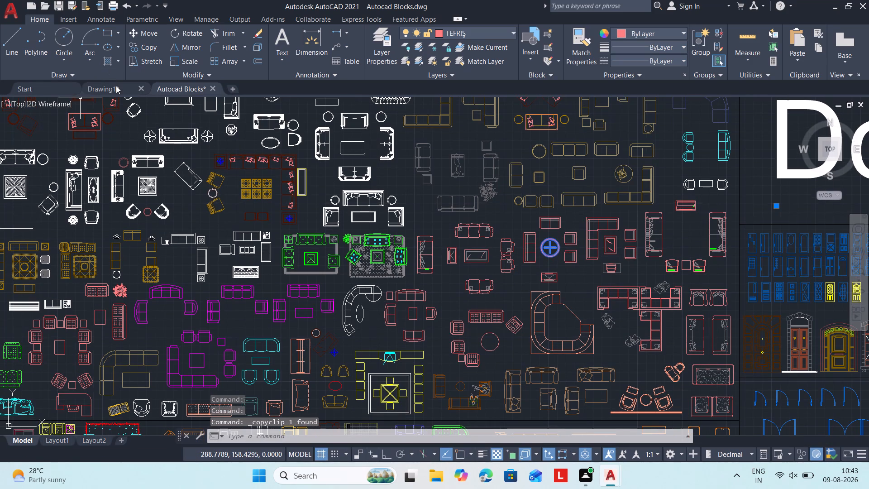
click(116, 86)
scroll(380, 307, up, 6)
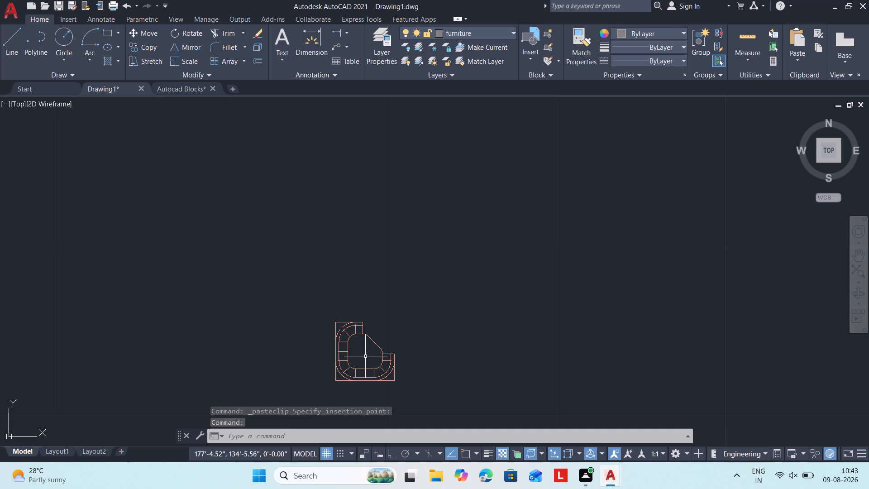
key(ctrl+v)
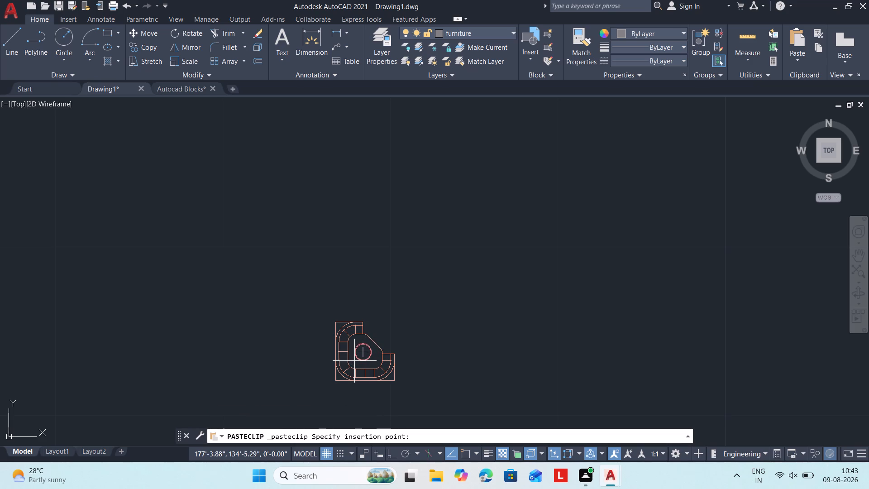
click(354, 361)
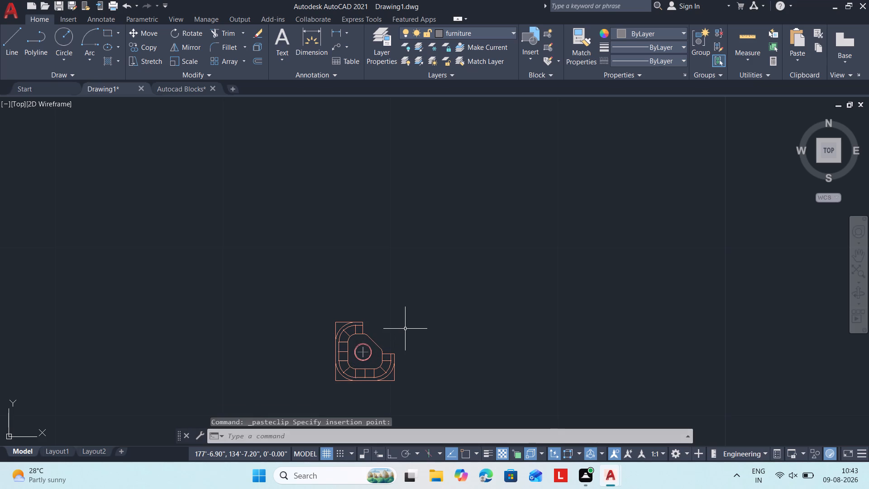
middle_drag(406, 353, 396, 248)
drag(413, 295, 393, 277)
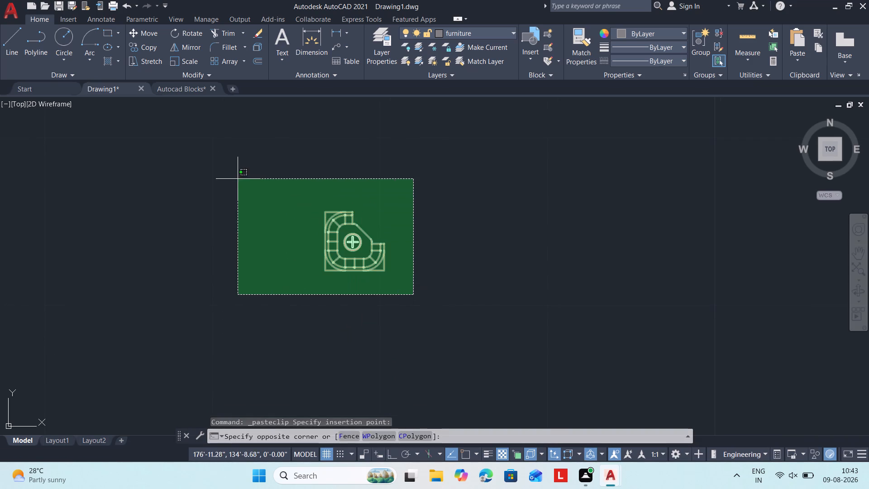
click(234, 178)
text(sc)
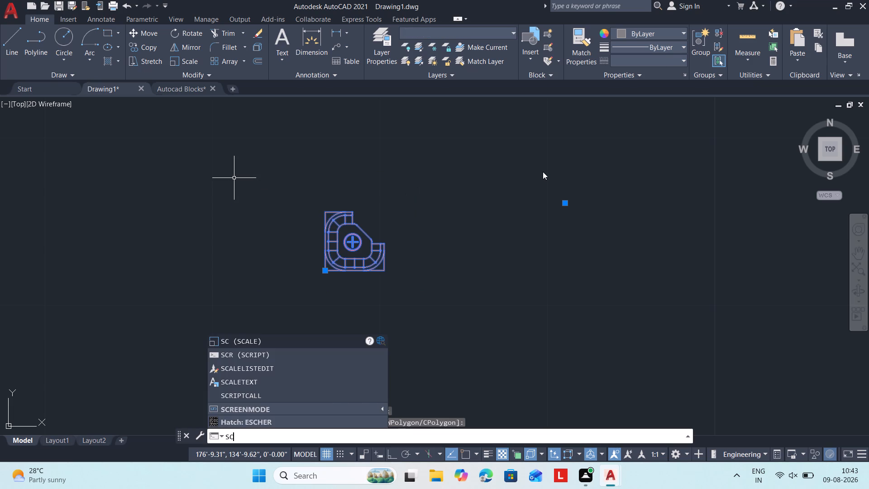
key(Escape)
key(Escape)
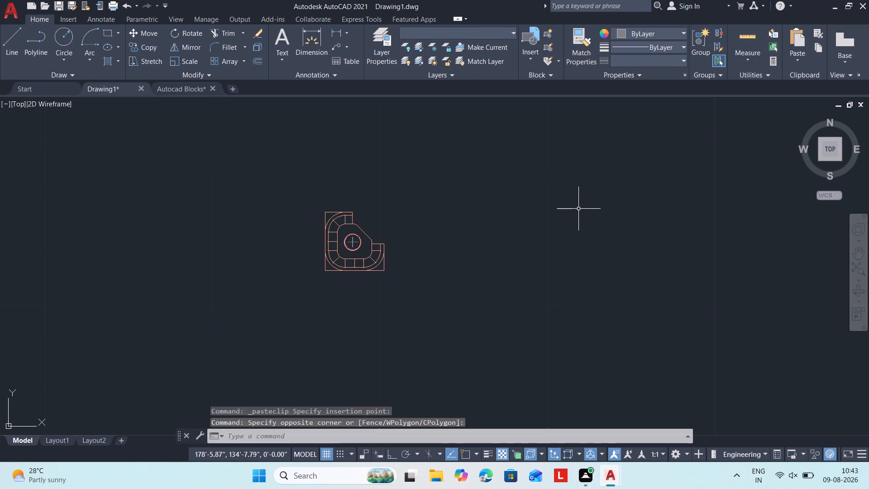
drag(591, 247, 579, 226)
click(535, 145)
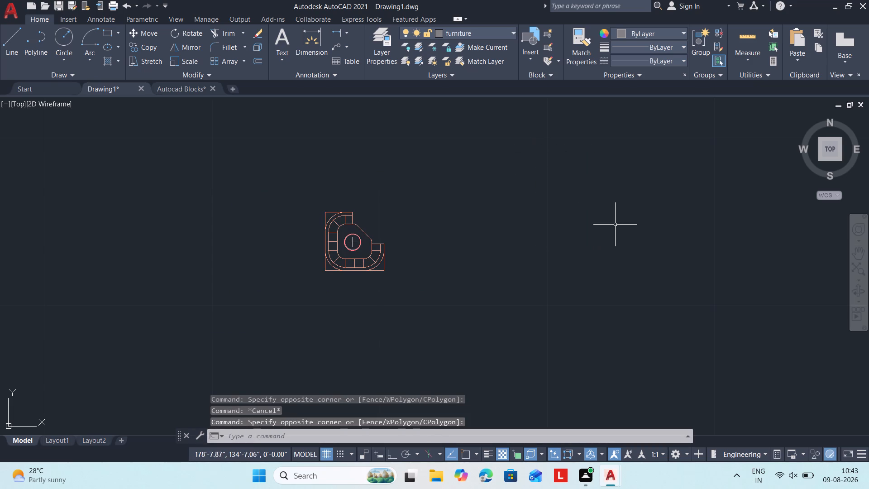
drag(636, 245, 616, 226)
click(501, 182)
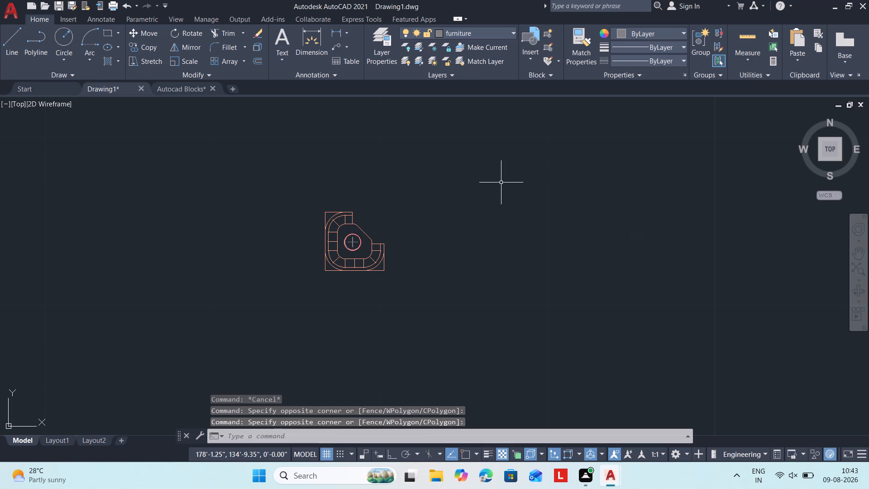
Scale up the curved corner sofa and its round table together freehand from the sofa's southeast corner, sizing them against the floor plan.
drag(408, 310, 387, 273)
click(247, 175)
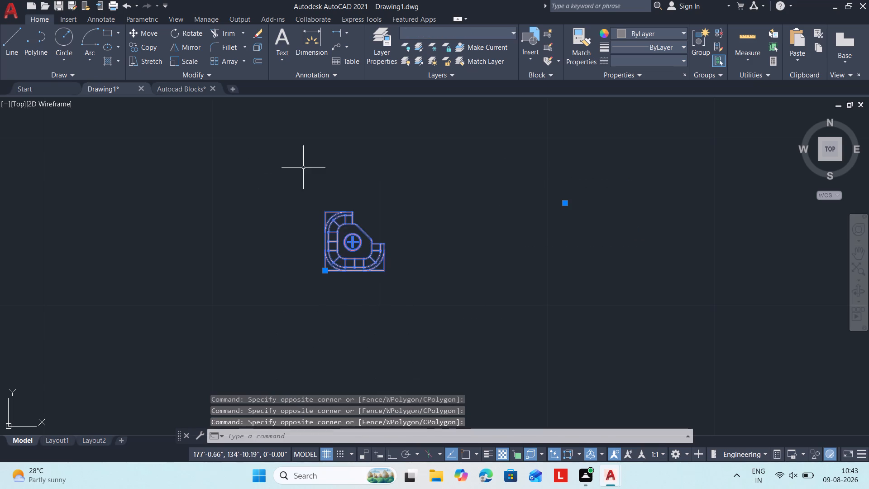
click(577, 216)
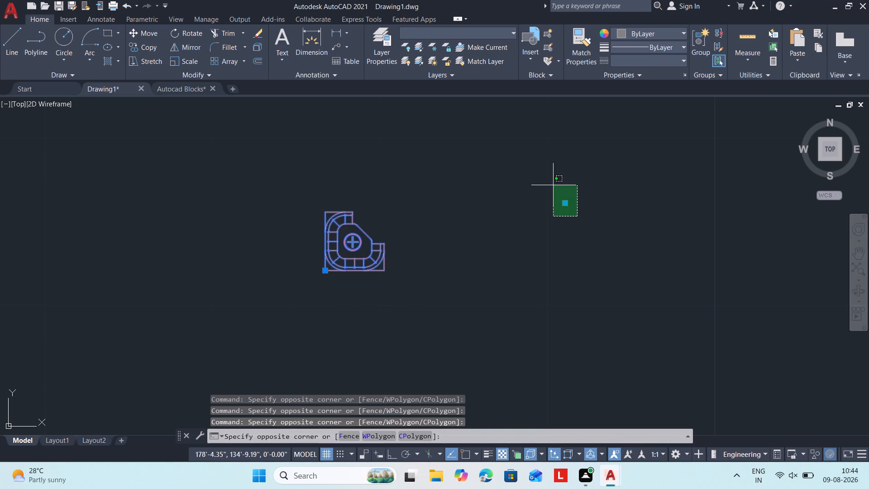
click(553, 185)
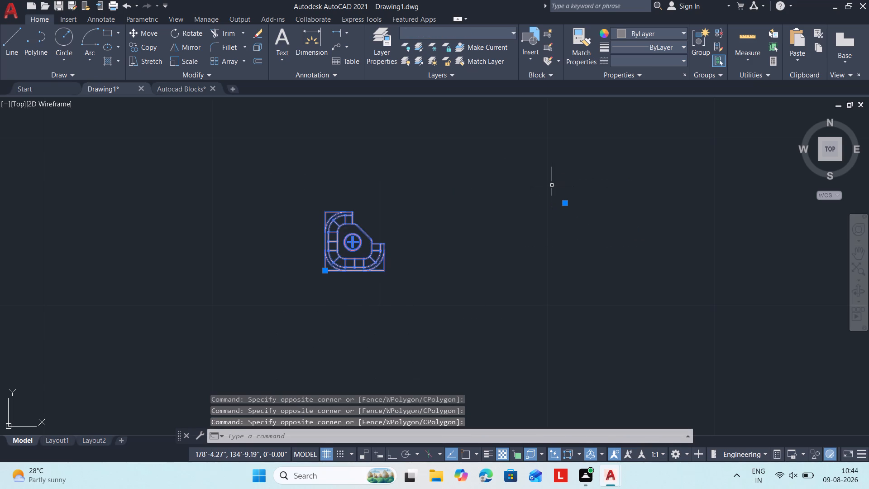
shift+drag(417, 321, 371, 189)
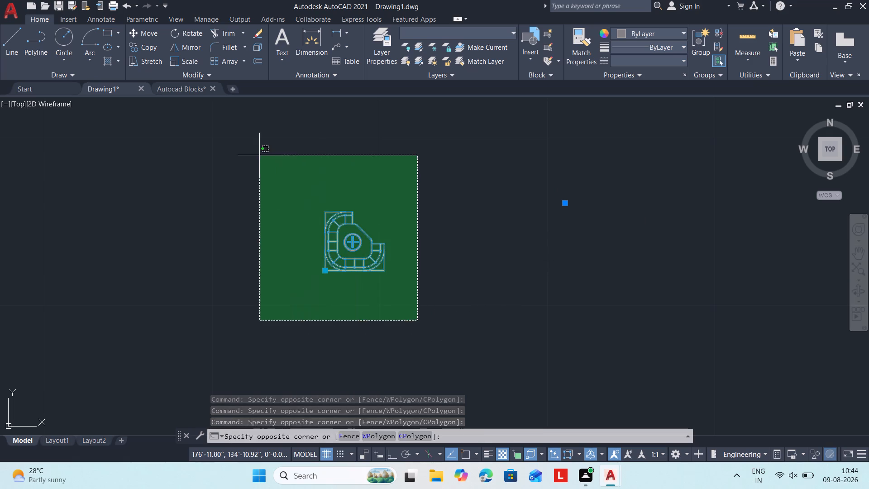
shift+click(253, 160)
drag(454, 355, 364, 260)
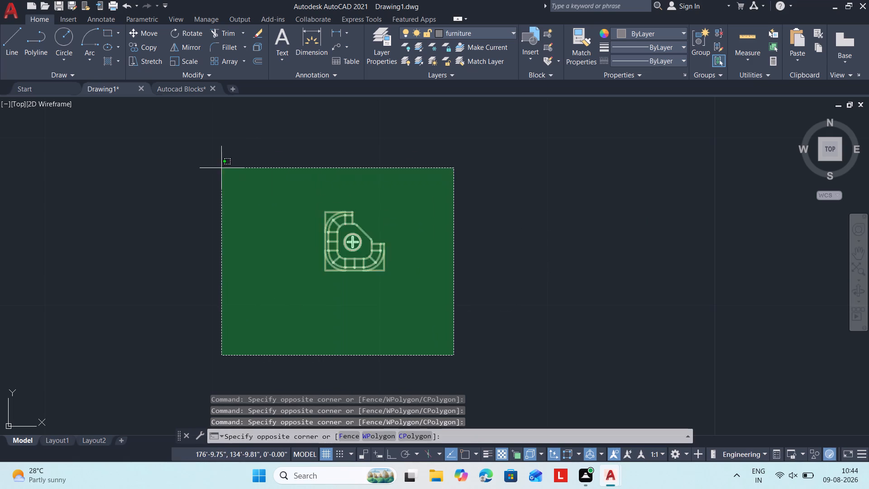
click(211, 164)
text(sc)
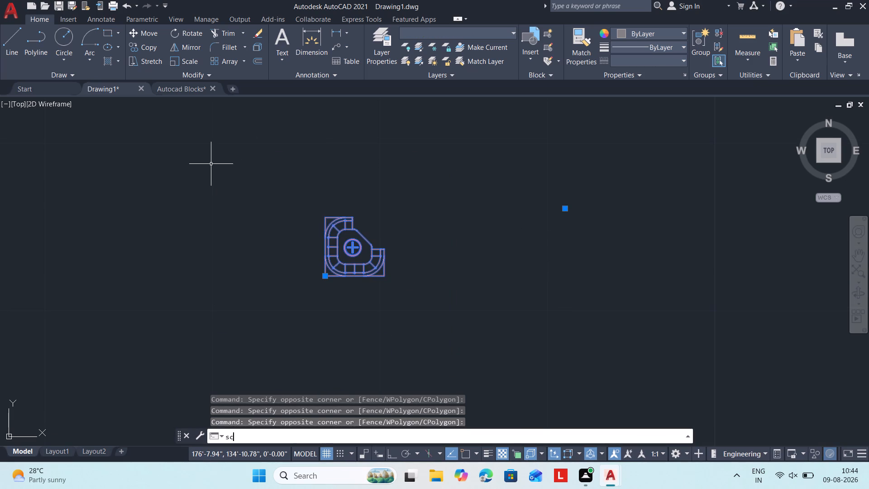
key(space)
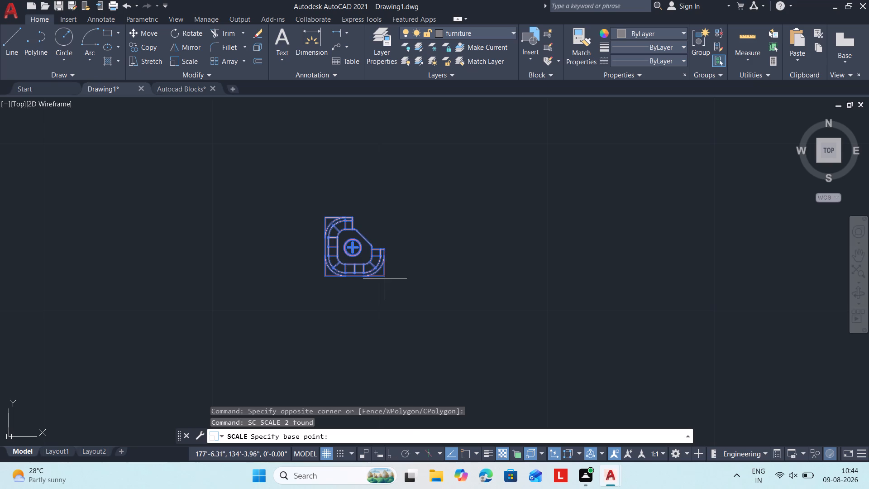
click(384, 275)
scroll(435, 284, down, 6)
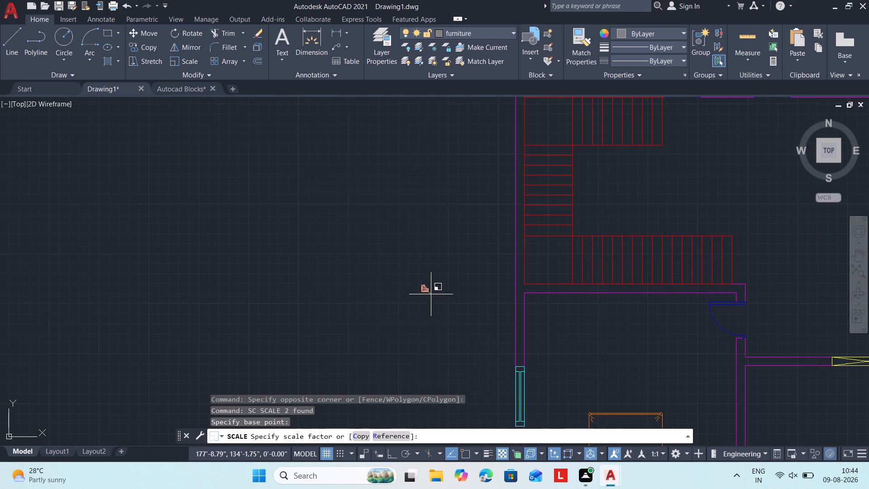
scroll(496, 307, down, 3)
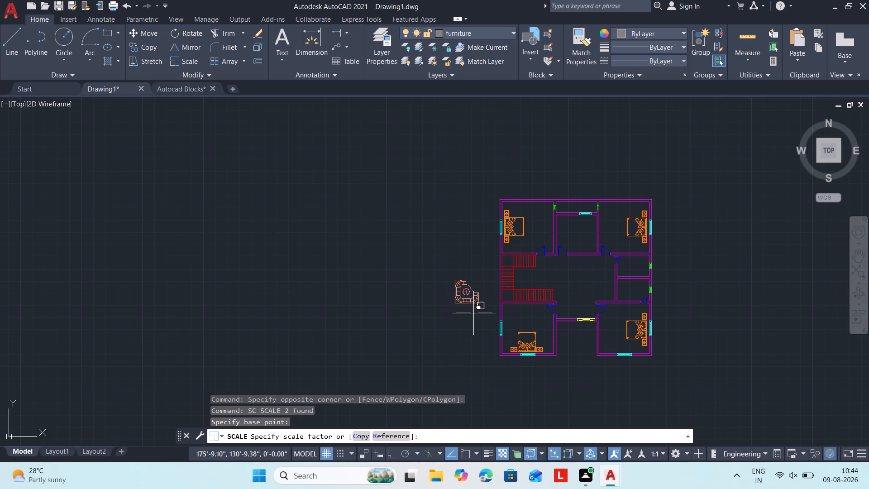
click(473, 313)
Rotate the curved corner sofa and its round table 90 degrees clockwise with Ortho on, so the sofa opens southeast.
drag(480, 323, 477, 319)
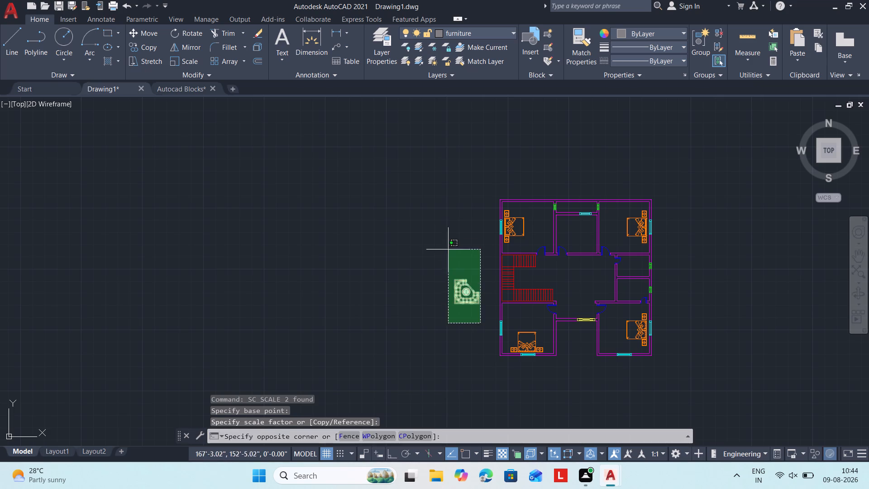
click(437, 238)
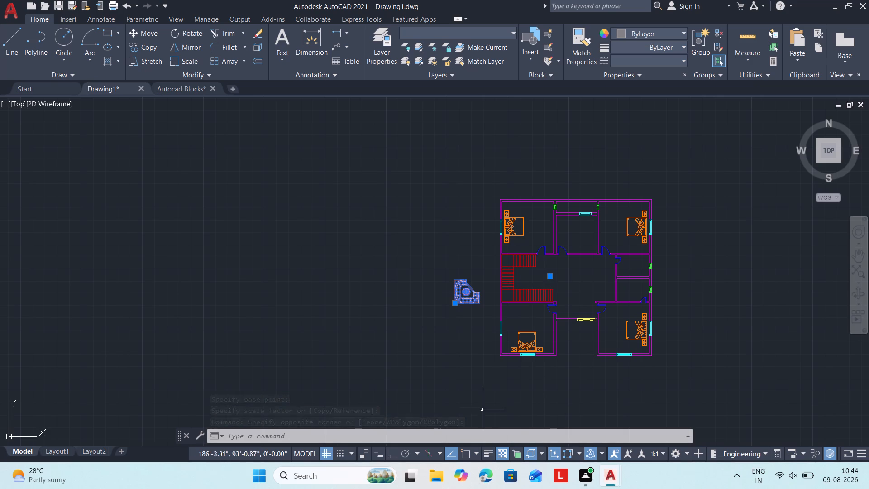
shift+drag(486, 316, 478, 277)
shift+click(387, 235)
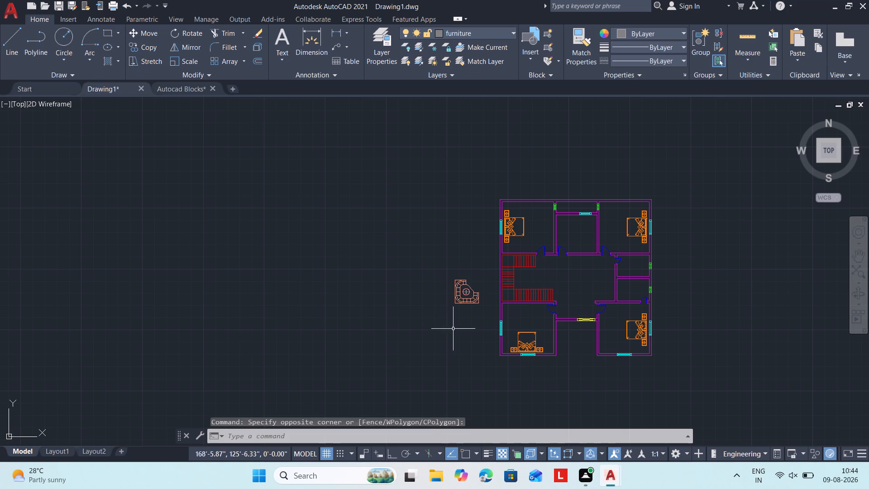
drag(480, 327, 480, 275)
click(403, 230)
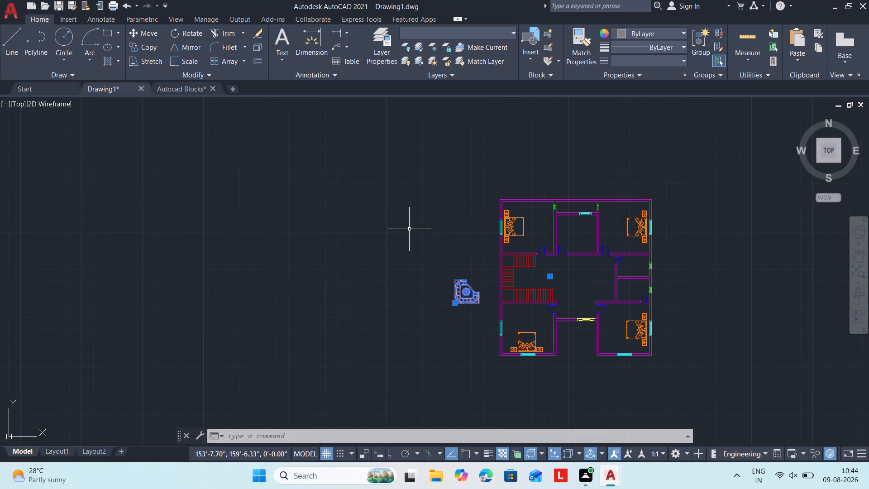
text(ro)
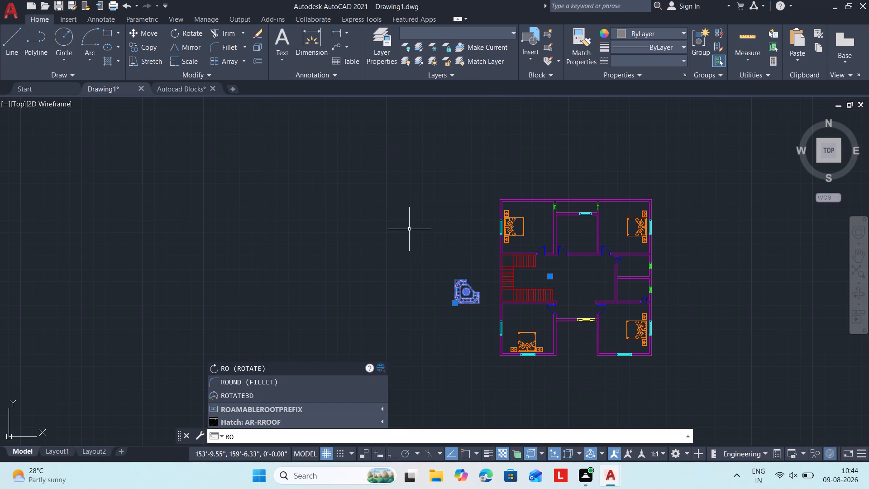
key(space)
click(383, 252)
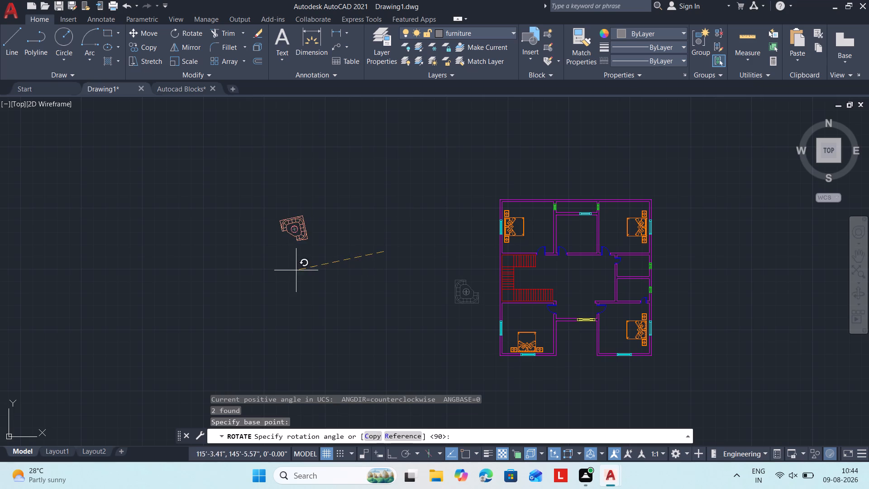
key(F8)
click(386, 348)
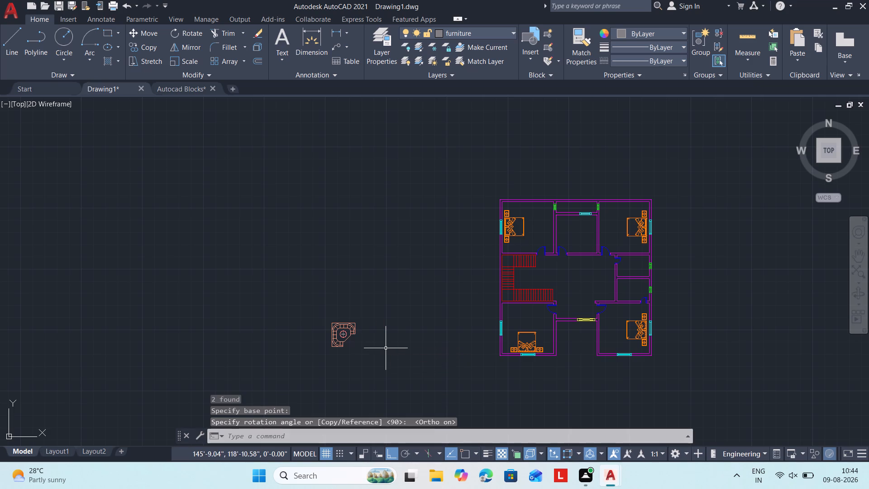
Copy the rotated sofa and table by the sofa's northeast corner into the central hall east of the stairs, with Ortho off.
drag(391, 366, 382, 360)
click(289, 287)
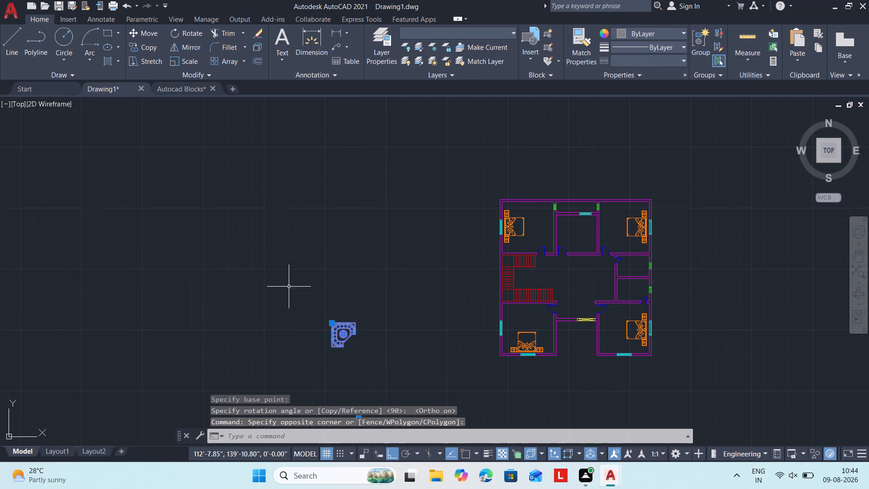
key(c)
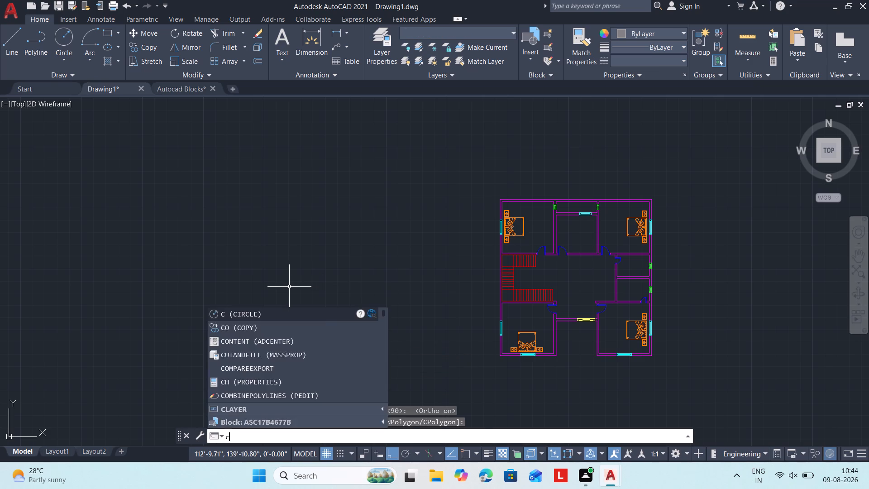
text(o)
key(space)
scroll(366, 320, up, 2)
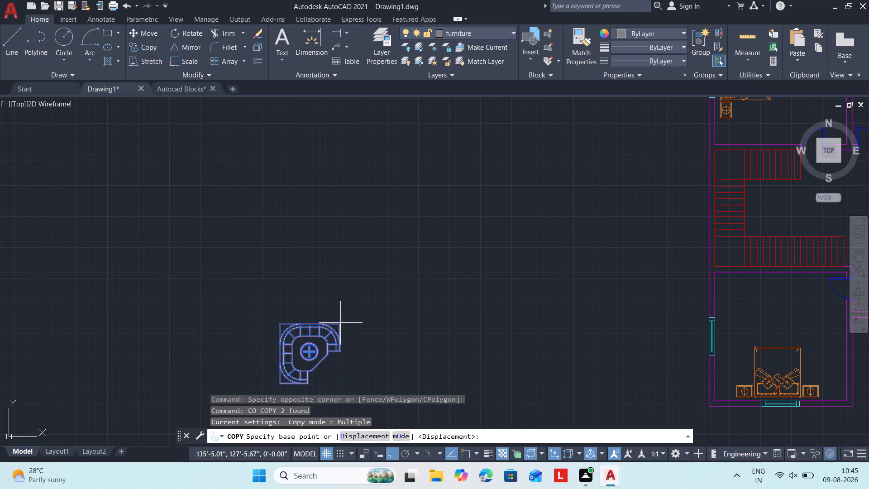
drag(339, 325, 348, 316)
scroll(740, 180, down, 3)
middle_drag(721, 187, 634, 214)
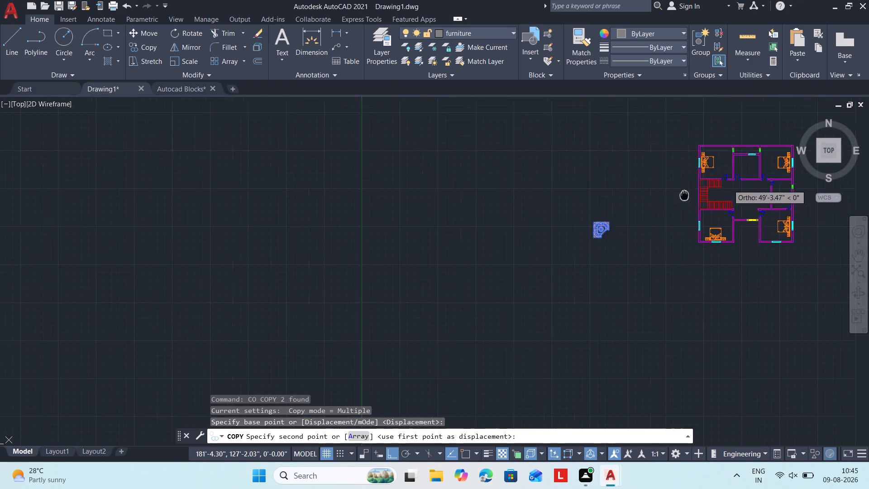
middle_drag(634, 214, 483, 311)
key(F8)
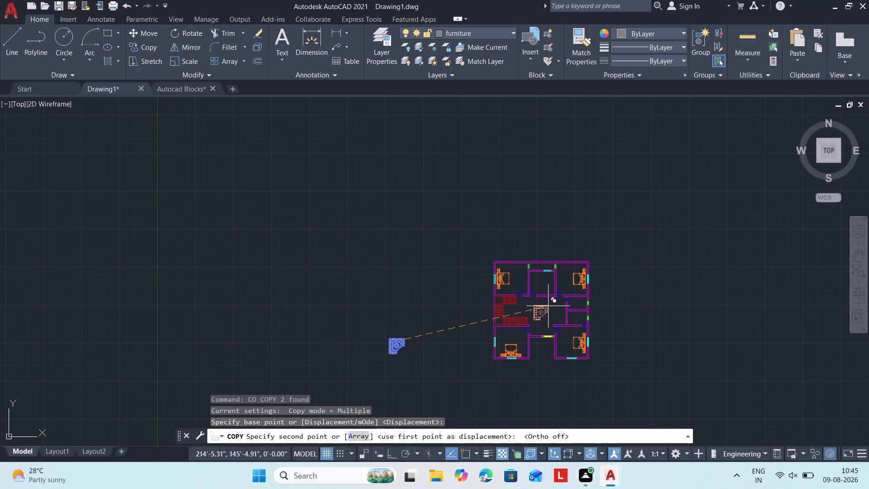
scroll(548, 308, up, 3)
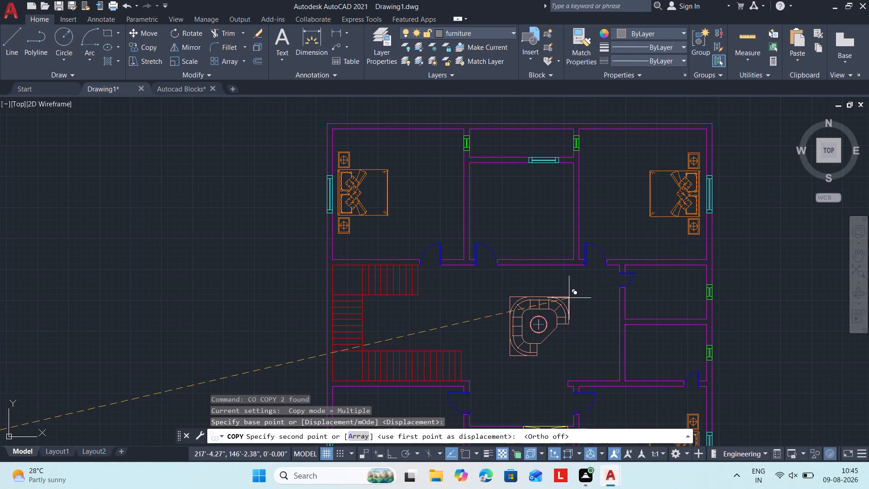
click(566, 299)
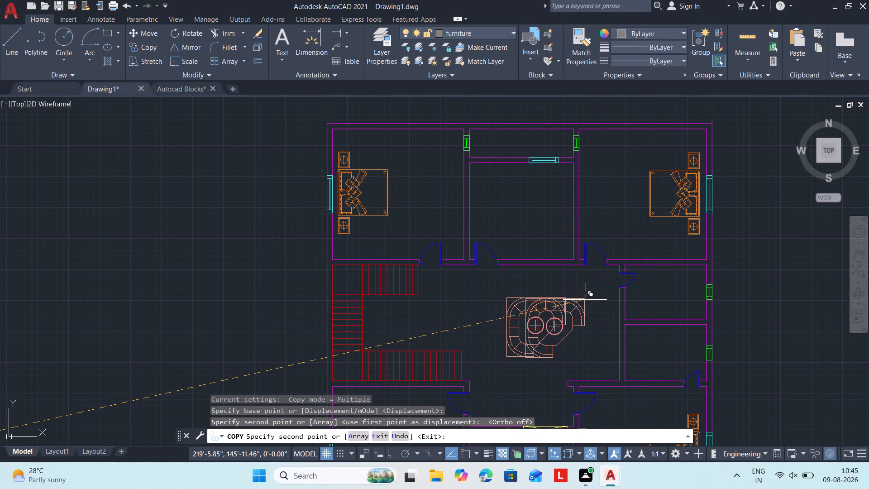
key(Escape)
Erase the original curved corner sofa and round table left outside the floor plan to the west.
scroll(261, 359, down, 1)
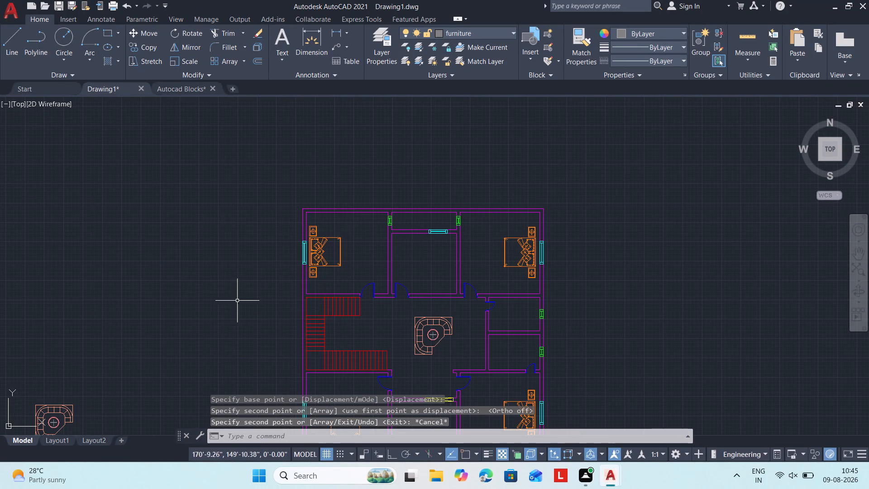
middle_drag(223, 349, 335, 263)
drag(207, 399, 178, 330)
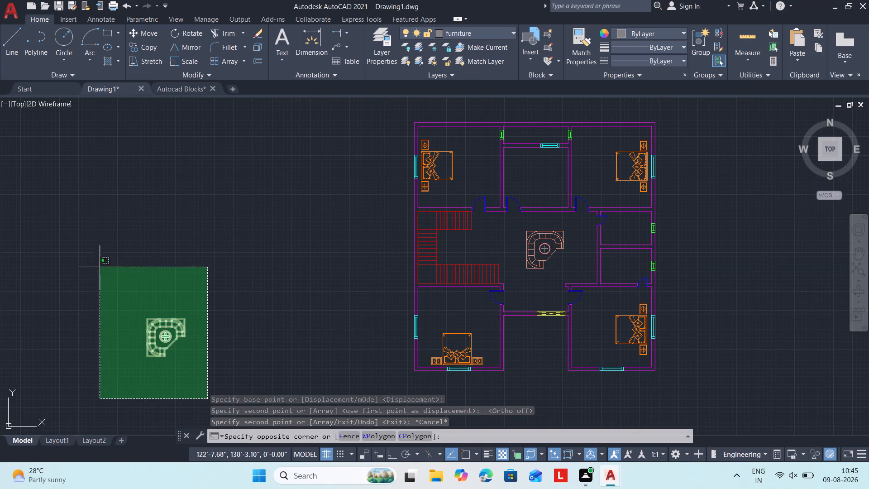
click(98, 267)
text(e)
key(space)
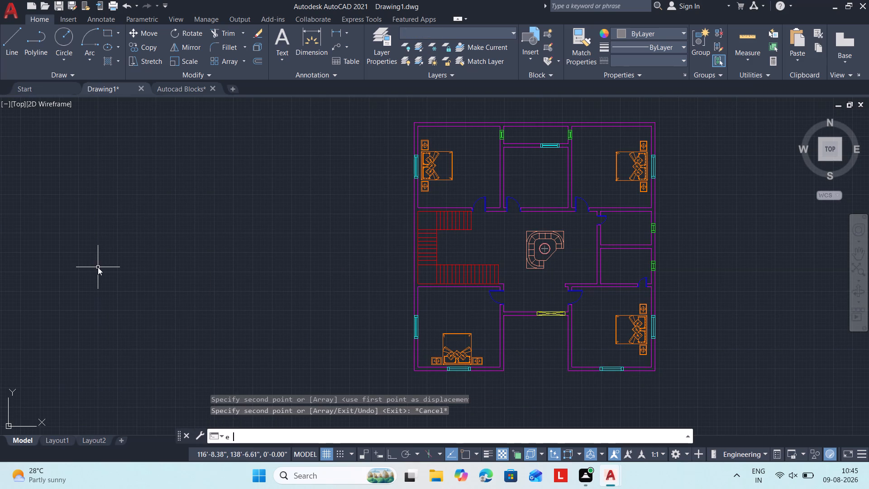
Switch to the Autocad Blocks drawing and look through its sections for kitchen counter layouts under Kitchens & Baths.
middle_drag(605, 234, 516, 249)
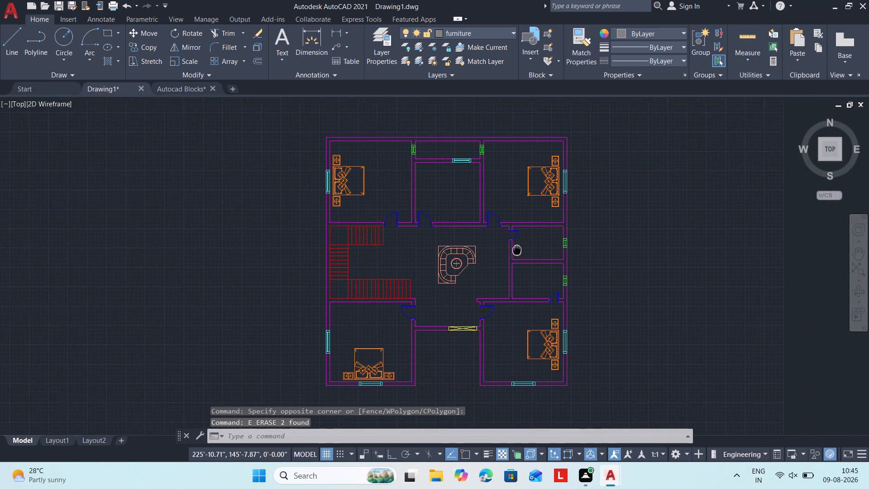
middle_drag(516, 249, 509, 251)
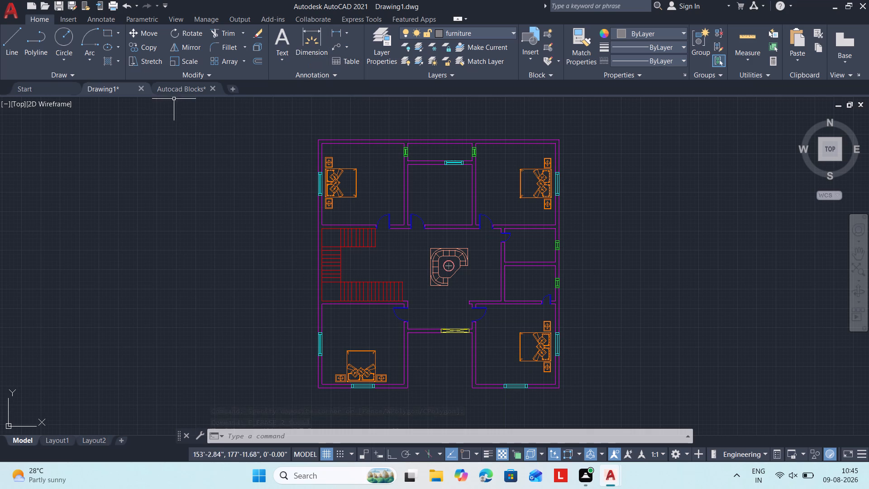
click(182, 87)
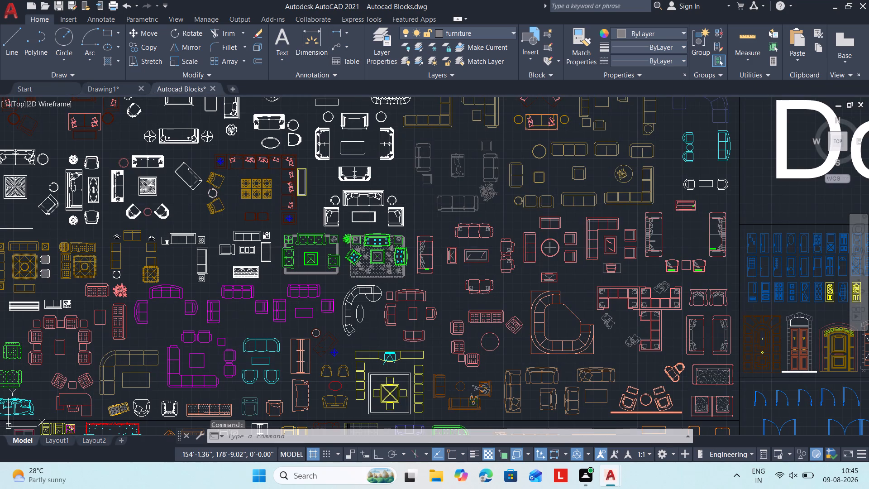
scroll(624, 223, down, 5)
scroll(433, 185, down, 4)
scroll(504, 187, down, 3)
middle_drag(581, 124, 506, 342)
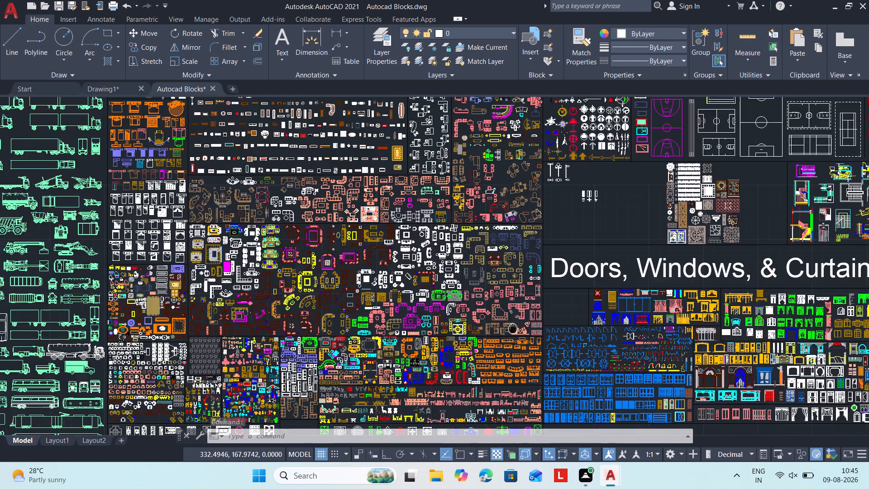
middle_drag(506, 342, 497, 345)
middle_drag(499, 93, 533, 219)
scroll(534, 202, up, 1)
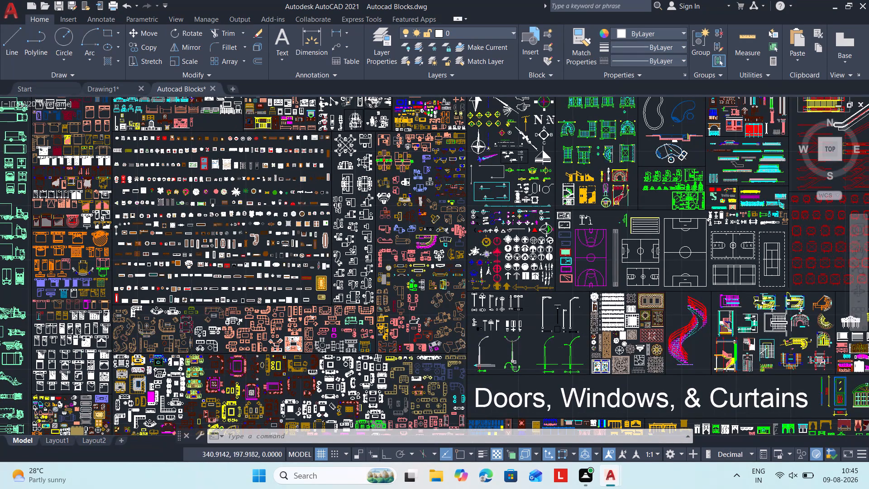
middle_drag(390, 197, 445, 389)
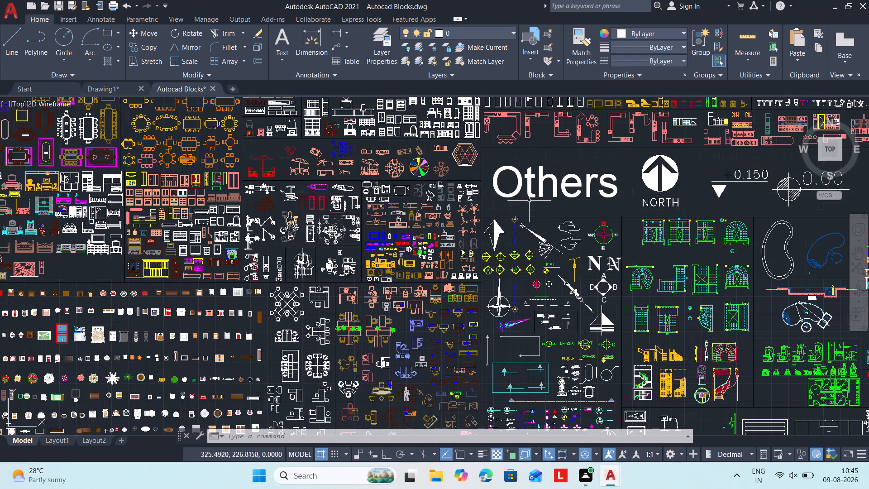
middle_drag(531, 195, 548, 458)
middle_drag(636, 297, 492, 349)
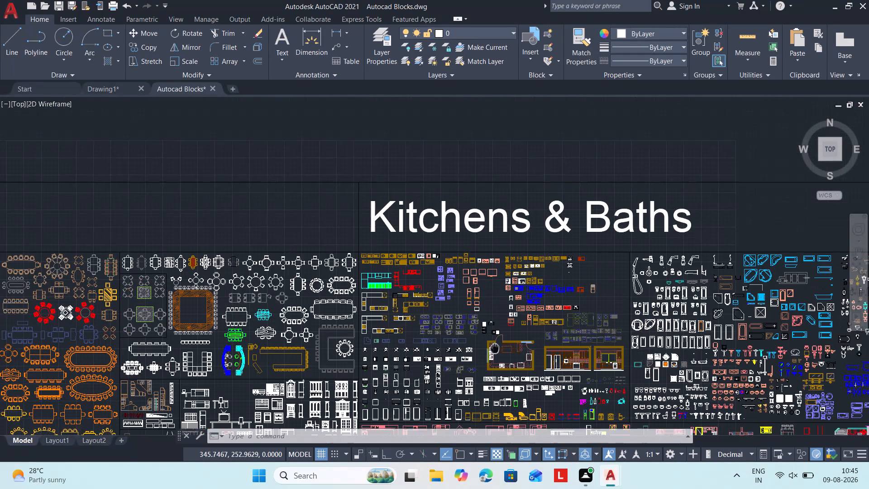
middle_drag(492, 349, 469, 290)
middle_drag(418, 357, 425, 246)
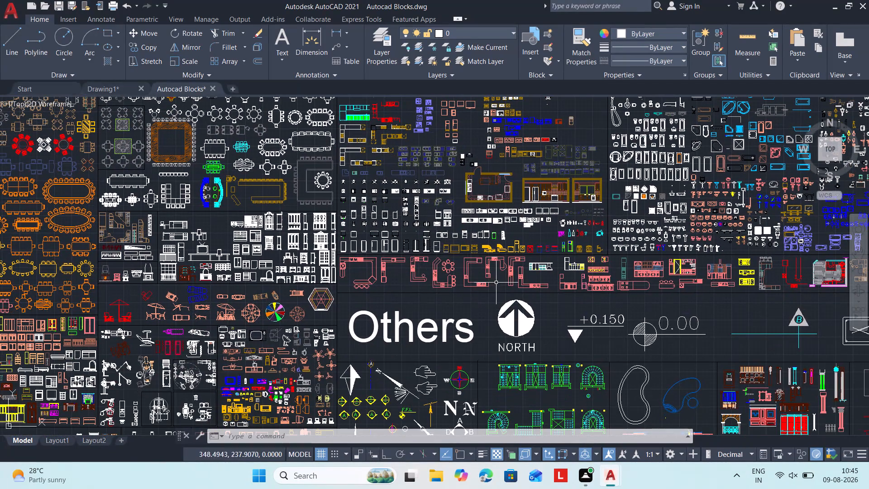
middle_click(399, 288)
scroll(399, 288, up, 2)
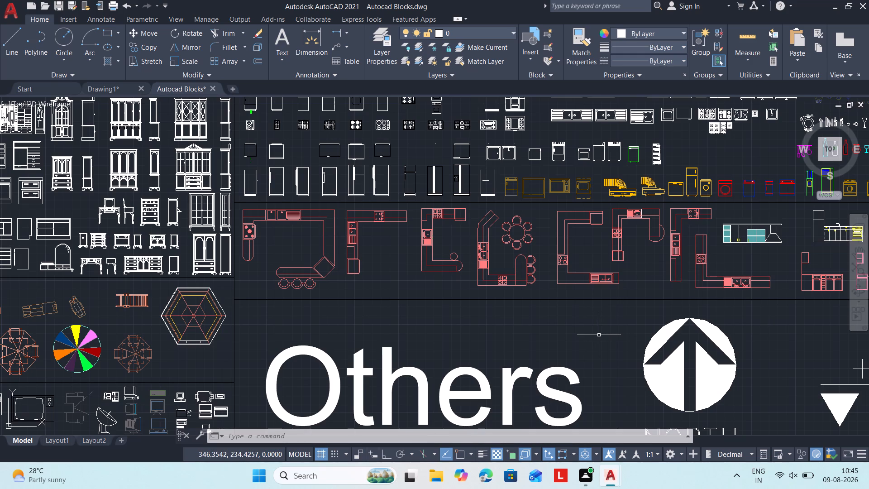
Copy the L-shaped kitchen counter with sink and hob from Autocad Blocks and paste it into Drawing1 west of the floor plan.
click(379, 302)
click(389, 279)
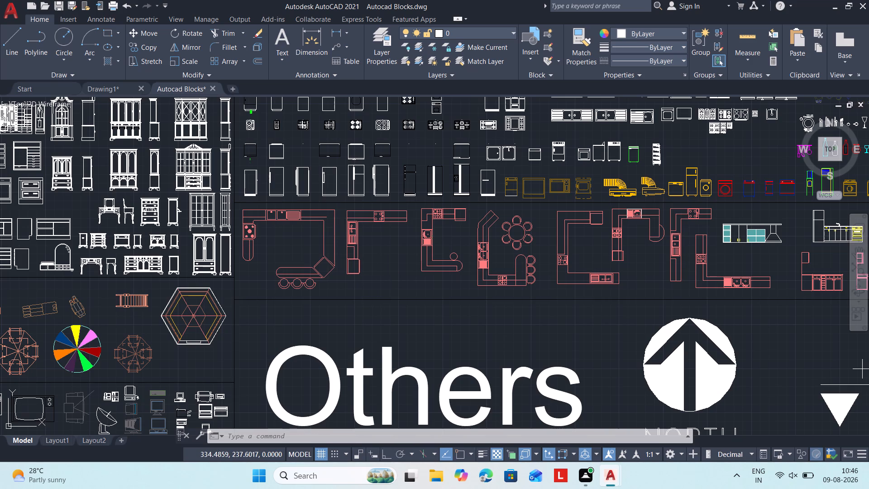
click(390, 267)
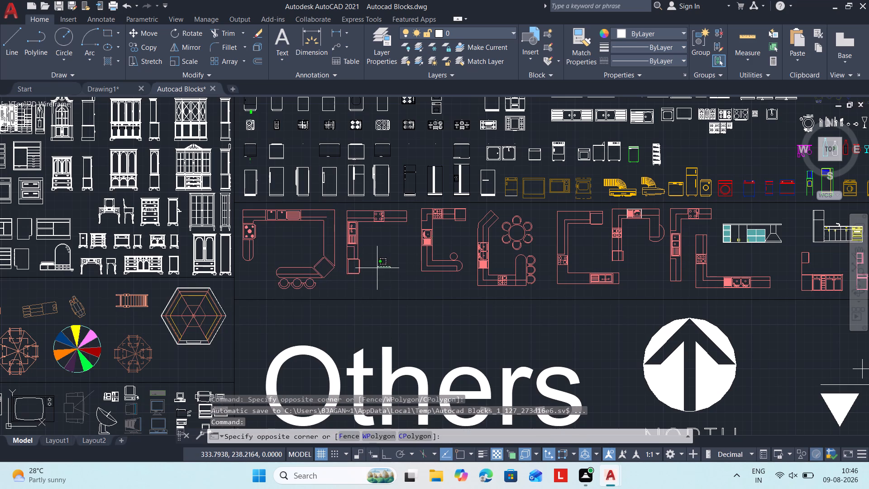
click(342, 209)
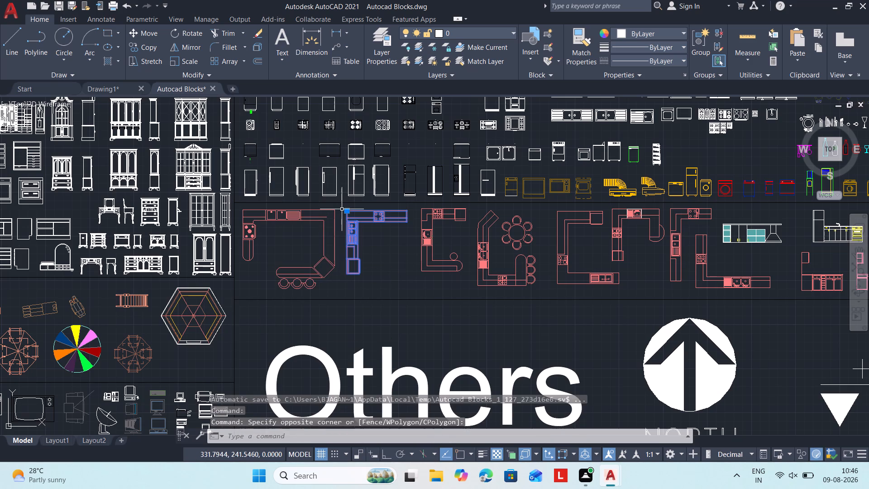
key(ctrl+c)
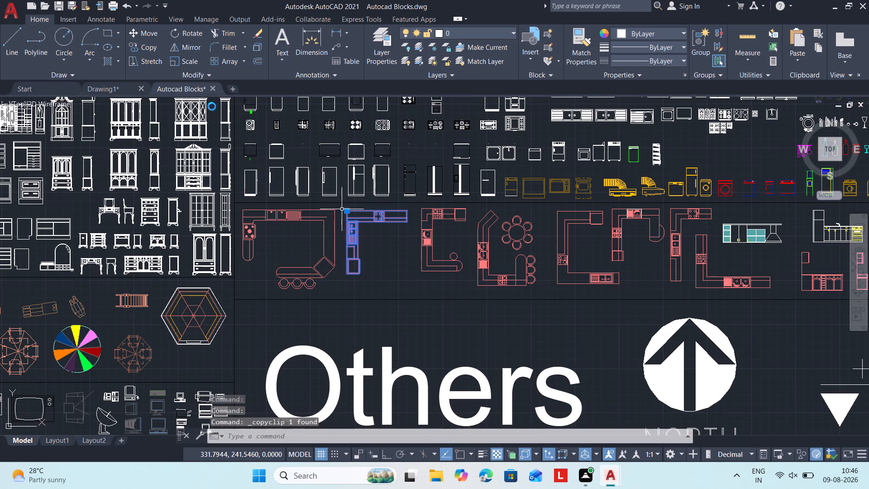
click(103, 84)
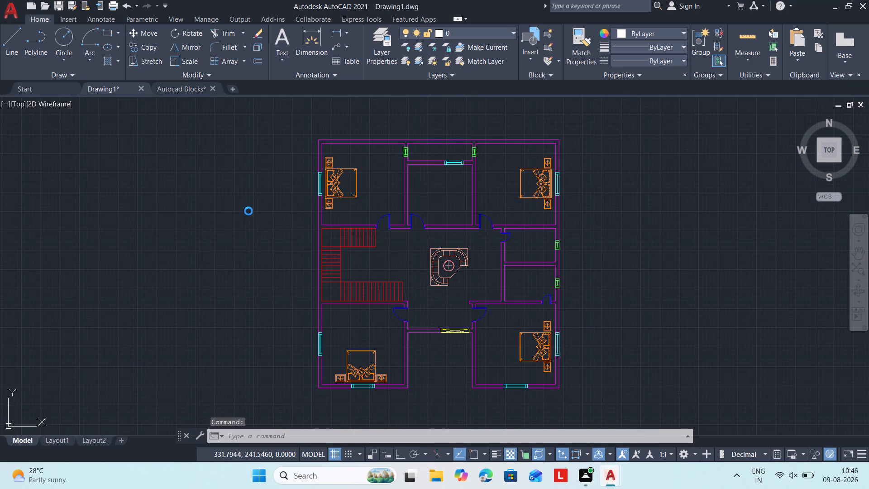
key(ctrl+v)
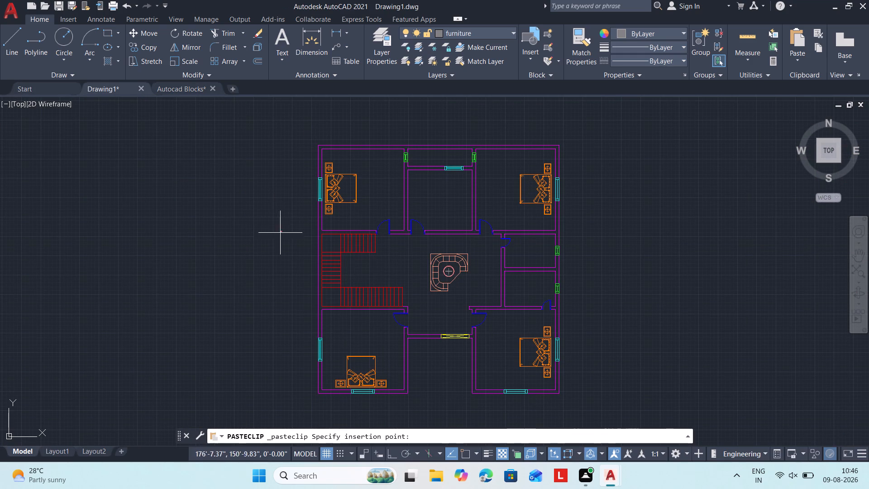
click(242, 243)
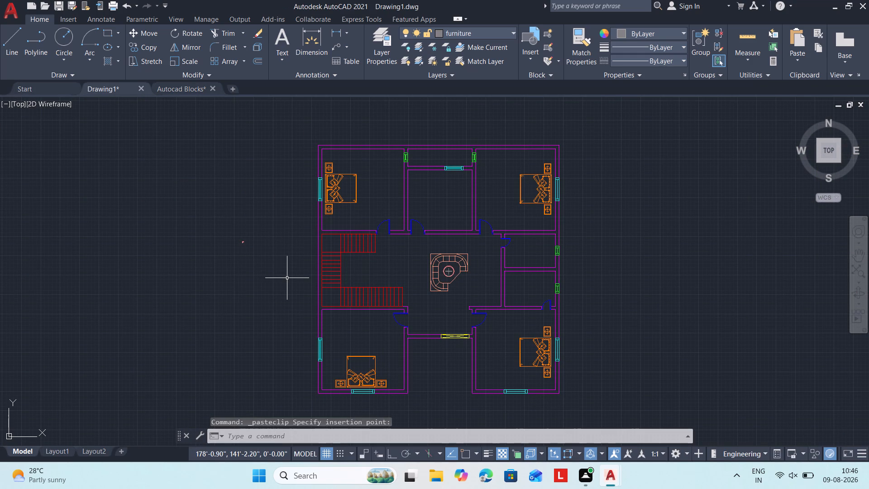
Scale up the pasted L-shaped kitchen counter freehand from its southwest corner, sizing it against the floor plan.
drag(279, 277, 249, 242)
click(207, 198)
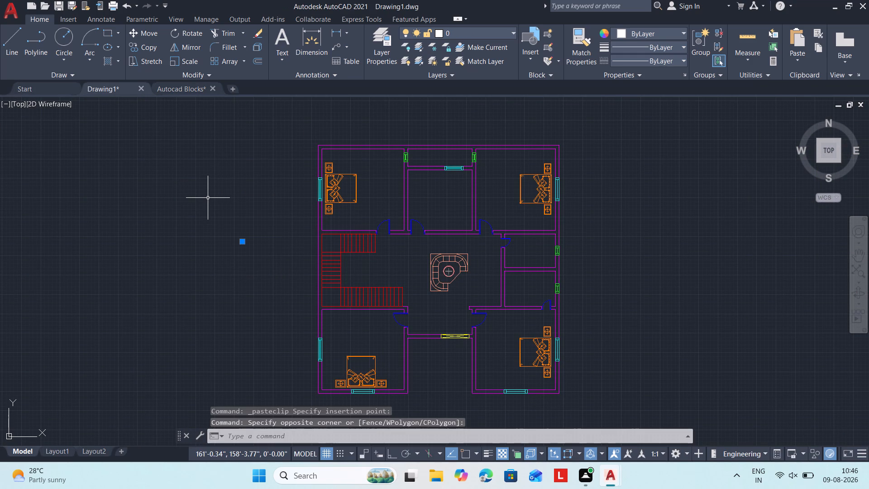
text(sc)
key(space)
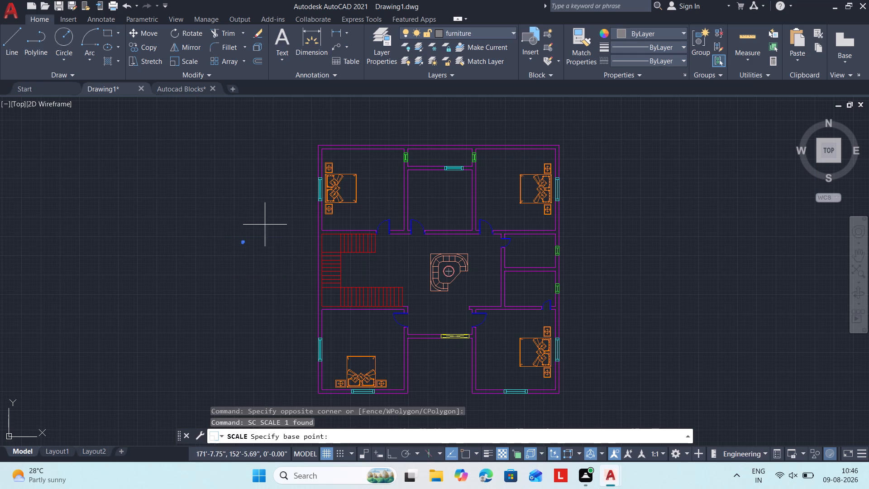
scroll(267, 235, up, 4)
scroll(167, 269, up, 3)
scroll(175, 232, up, 3)
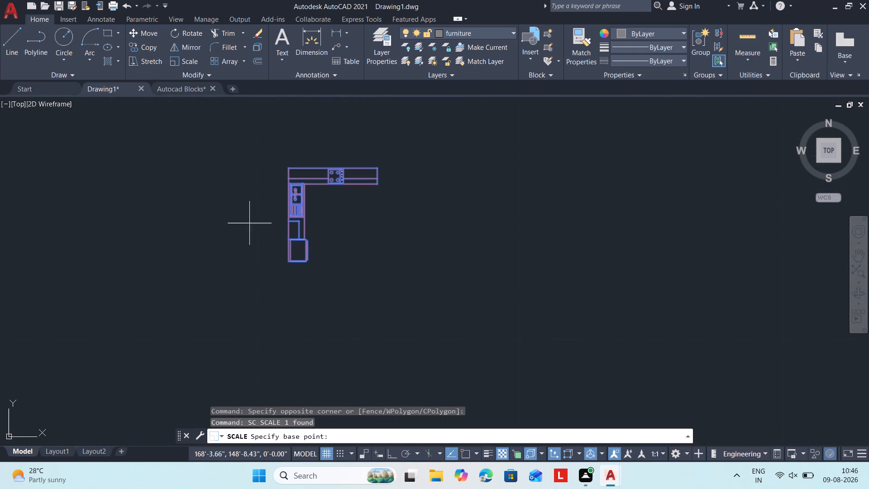
click(290, 262)
scroll(309, 303, down, 10)
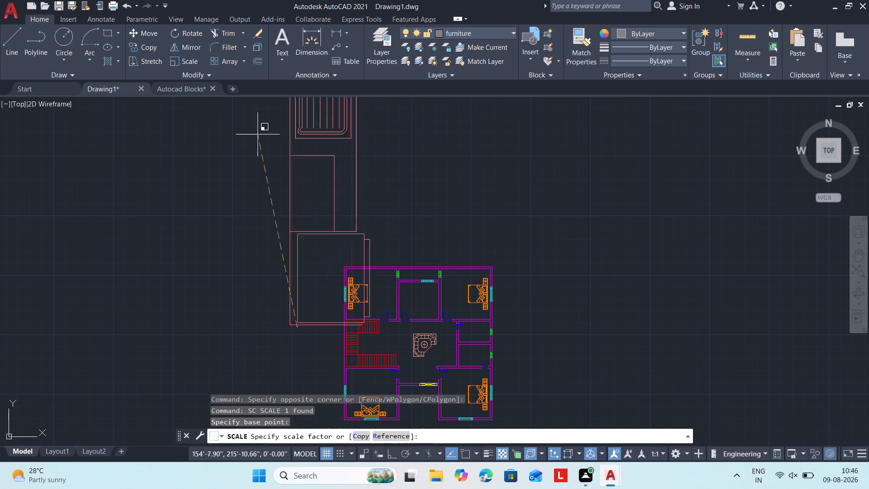
scroll(184, 252, down, 8)
scroll(169, 262, up, 4)
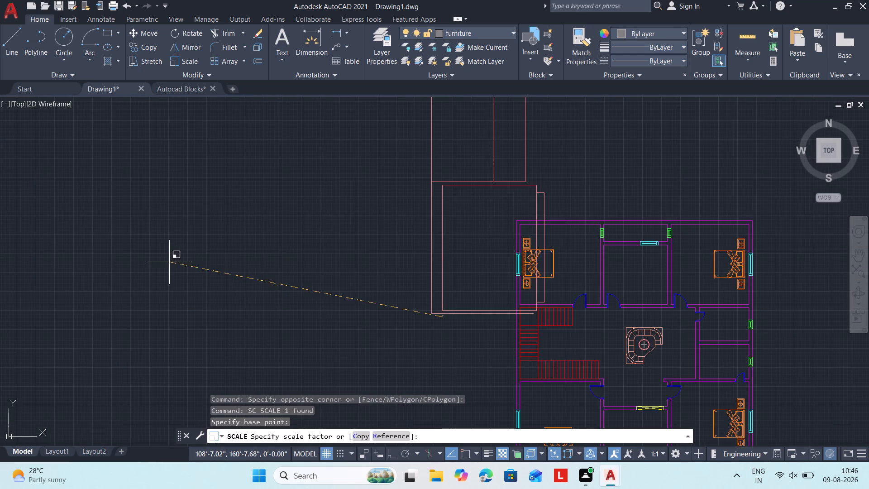
scroll(195, 273, down, 2)
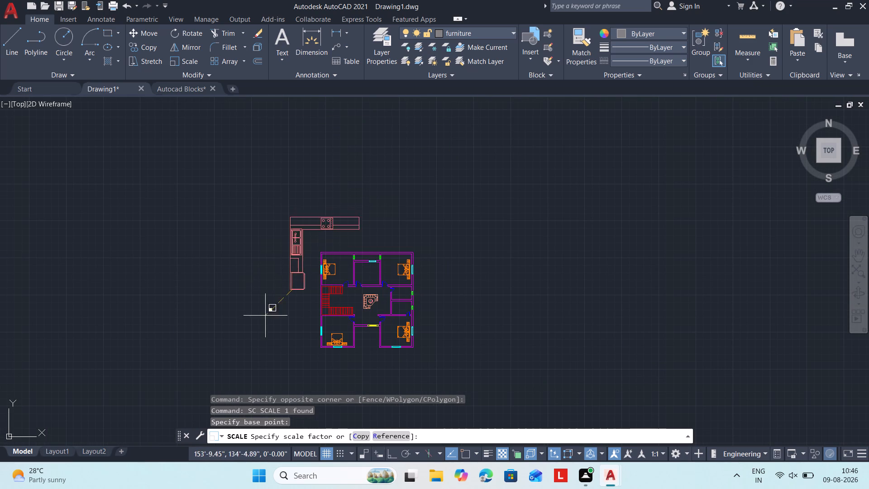
click(283, 292)
Rotate the L-shaped kitchen counter by 270 degrees with Ortho on, about a point to its west, so its corner faces northeast.
drag(292, 312, 295, 303)
click(276, 241)
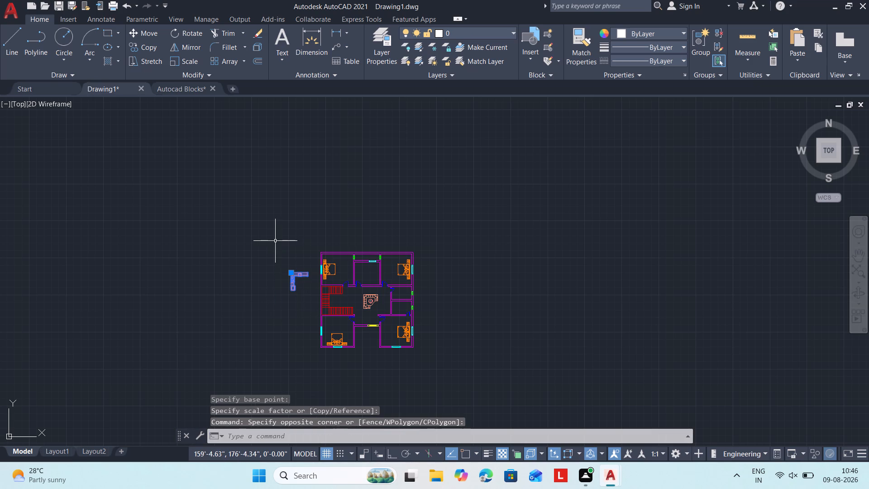
text(ri)
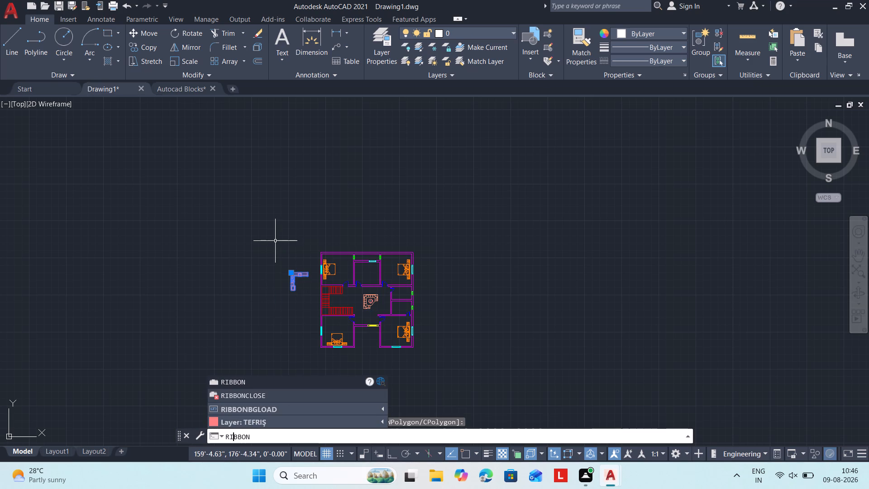
key(BackSpace)
key(o)
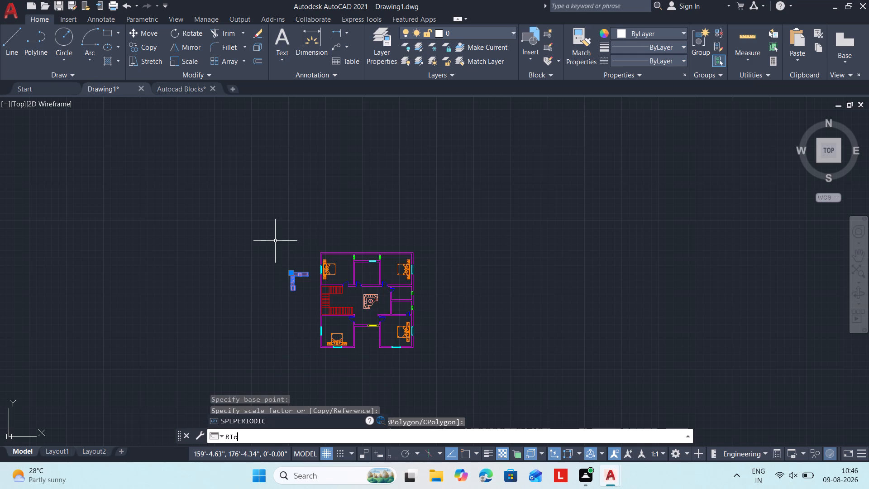
key(BackSpace)
key(BackSpace)
text(o)
key(space)
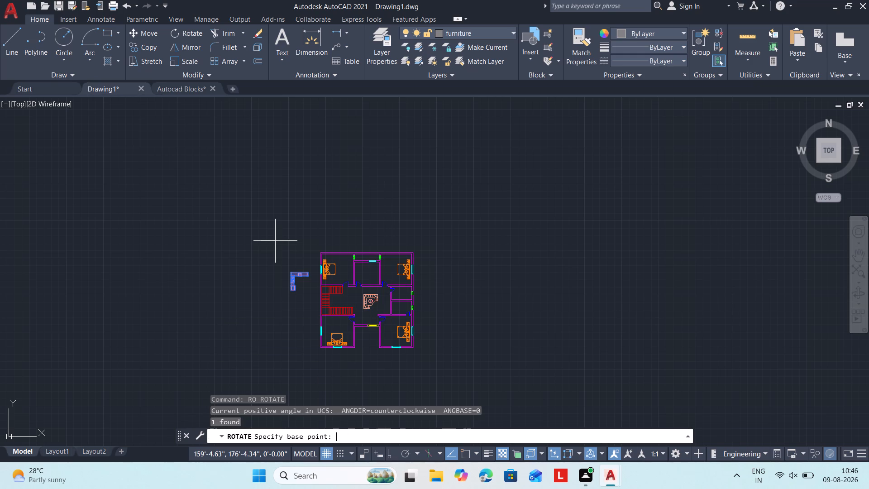
click(221, 229)
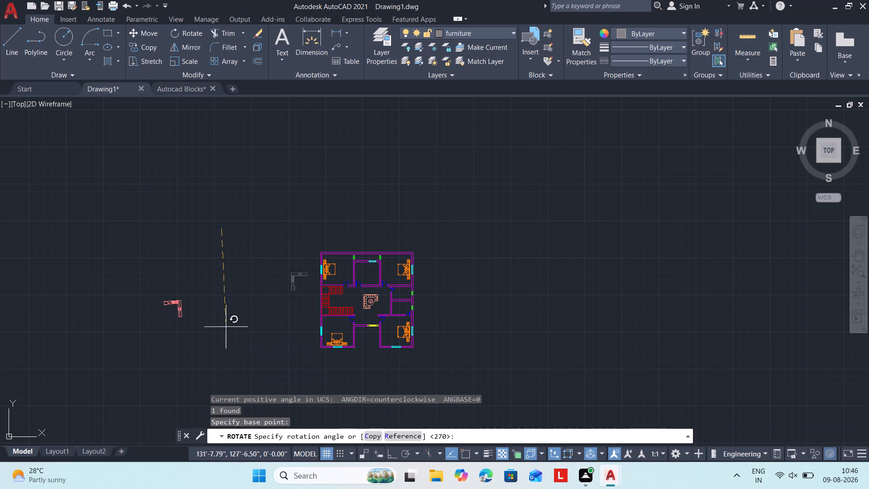
key(F8)
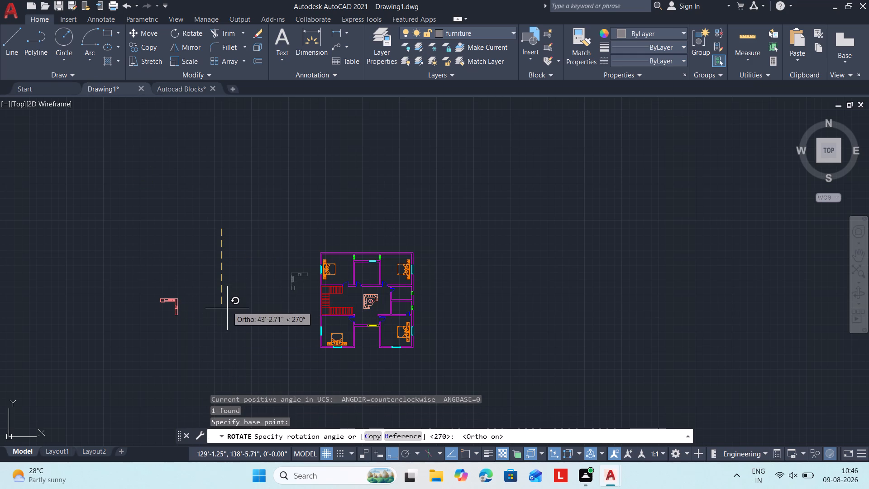
click(227, 310)
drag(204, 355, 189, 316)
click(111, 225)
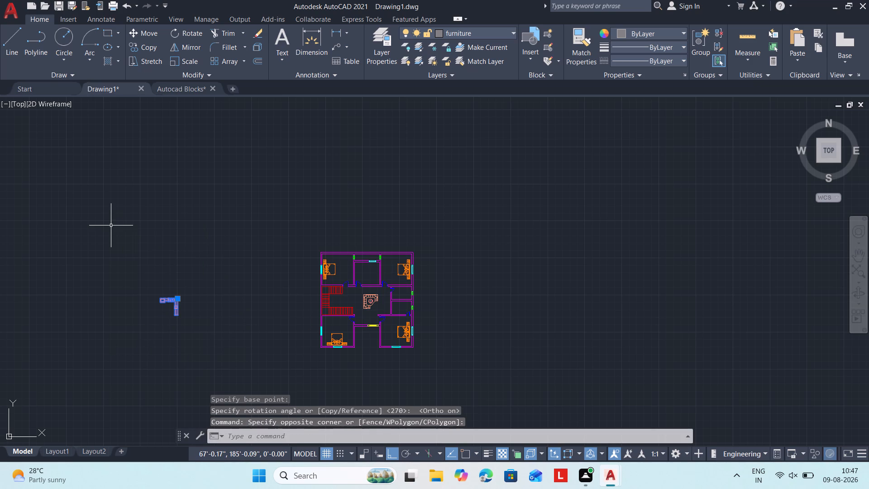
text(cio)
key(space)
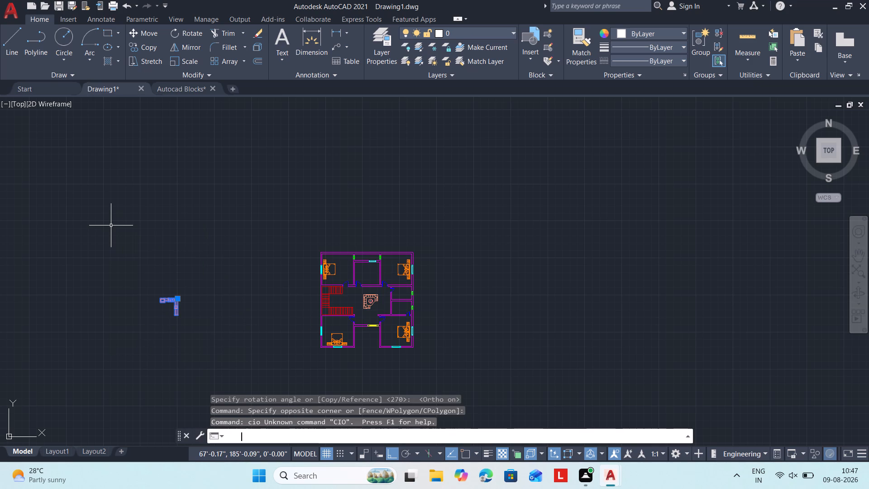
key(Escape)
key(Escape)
Copy the L-shaped kitchen counter by its outer corner, with Ortho off, into the north-central room below the window.
scroll(122, 228, up, 1)
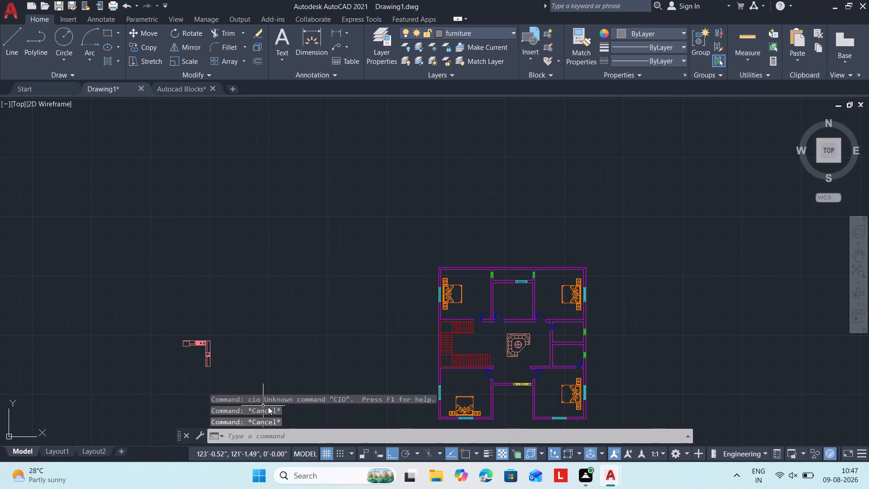
drag(239, 379, 205, 353)
click(144, 299)
text(co)
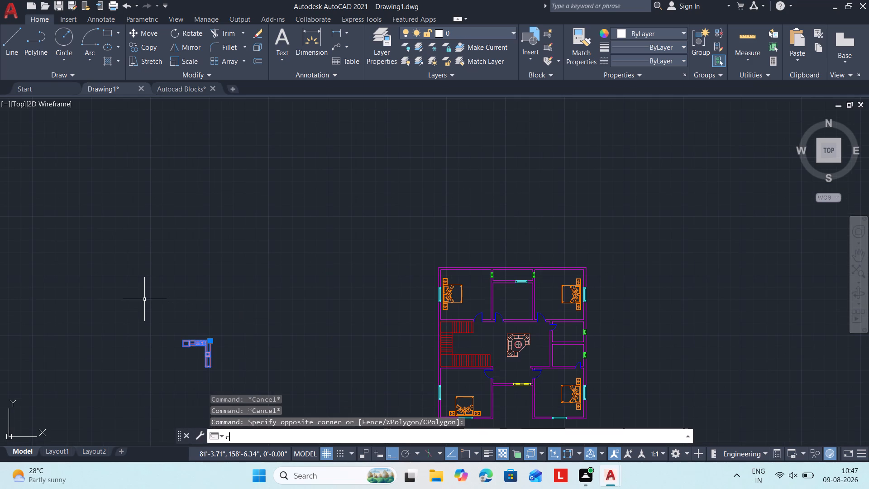
key(space)
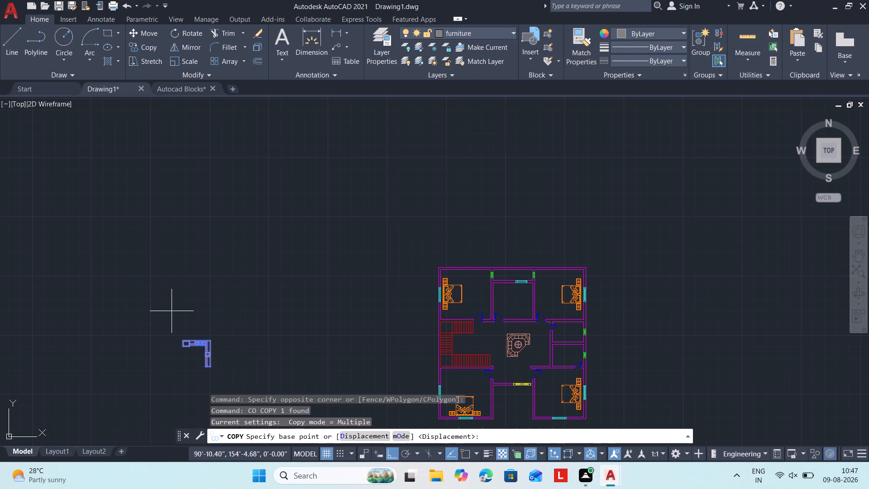
scroll(221, 327, up, 1)
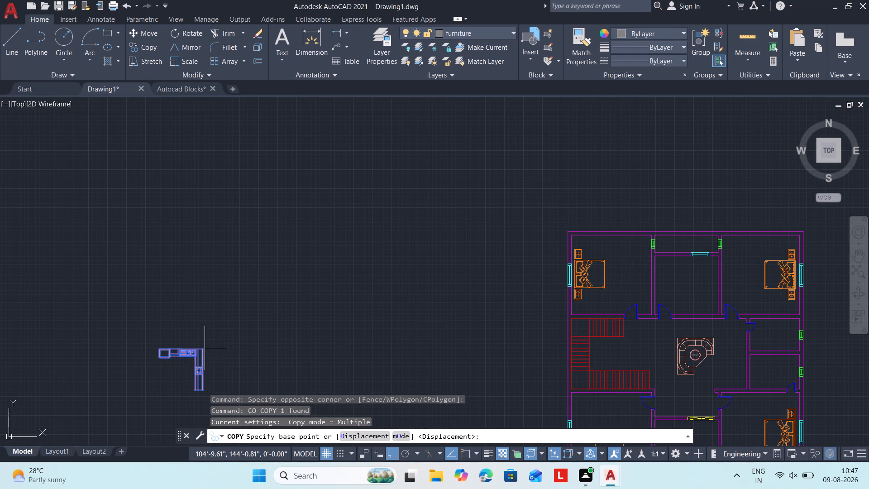
drag(202, 348, 235, 313)
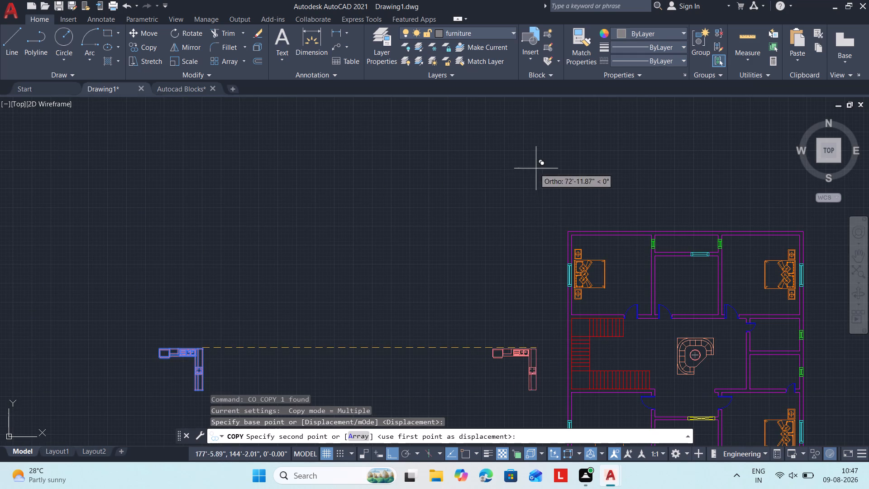
key(F8)
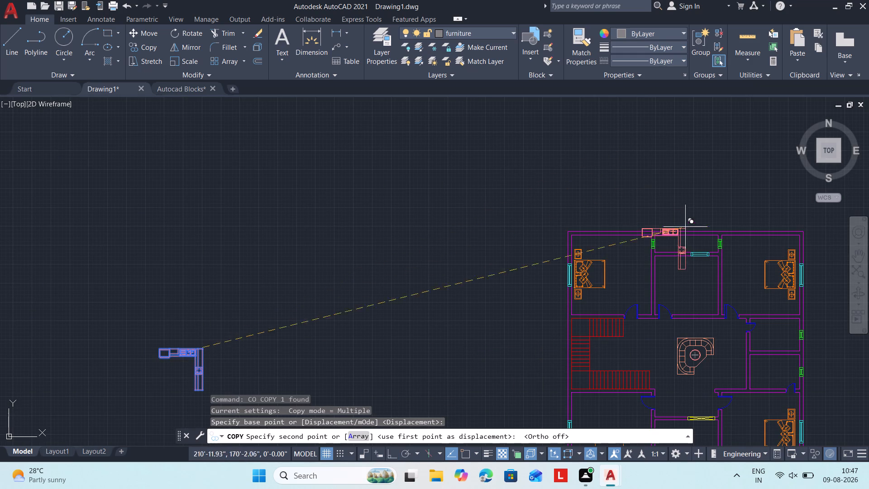
click(710, 263)
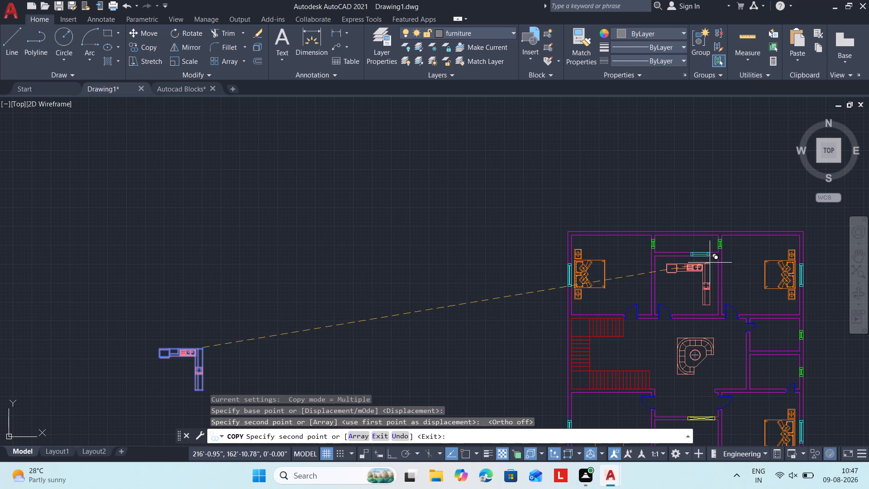
key(Escape)
Scale up the kitchen counter copy freehand from its northeast corner so it nearly spans the room's width.
middle_drag(710, 263, 581, 274)
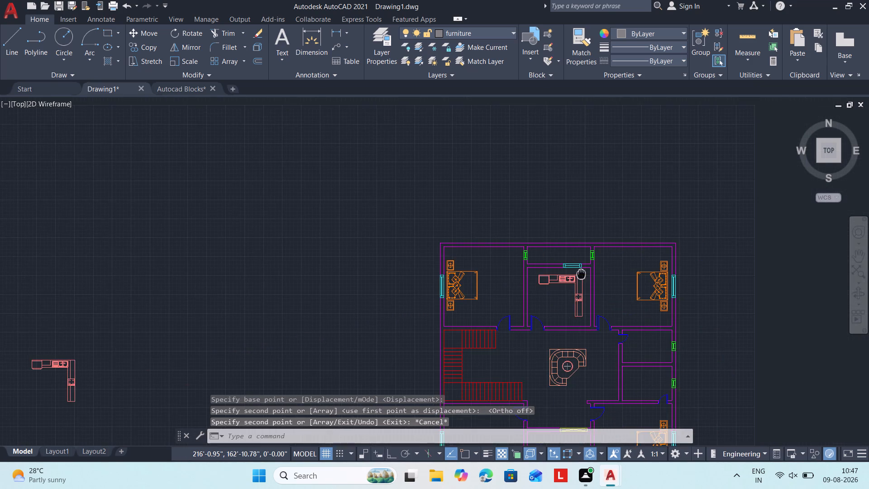
middle_drag(581, 274, 579, 274)
scroll(579, 274, up, 3)
click(573, 272)
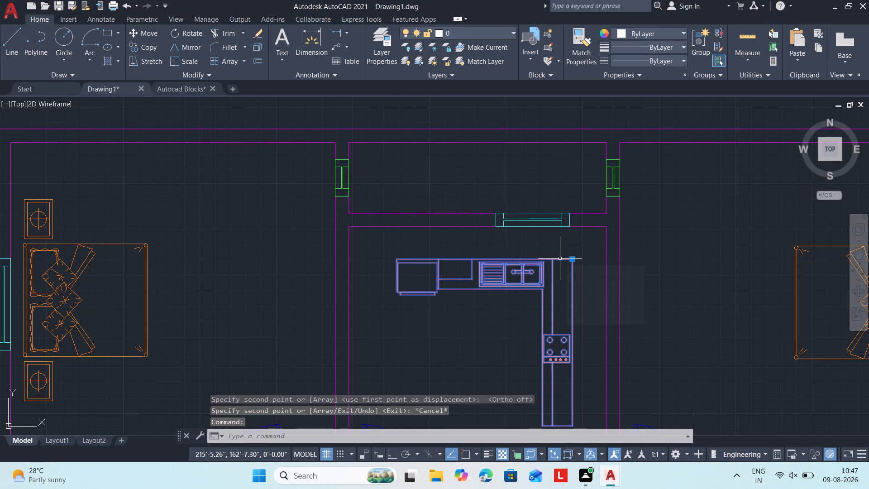
text(sc)
key(space)
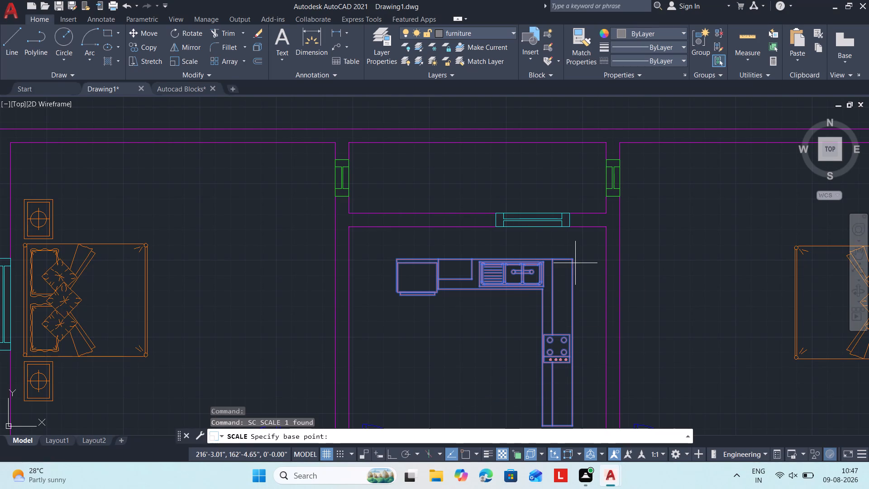
click(573, 259)
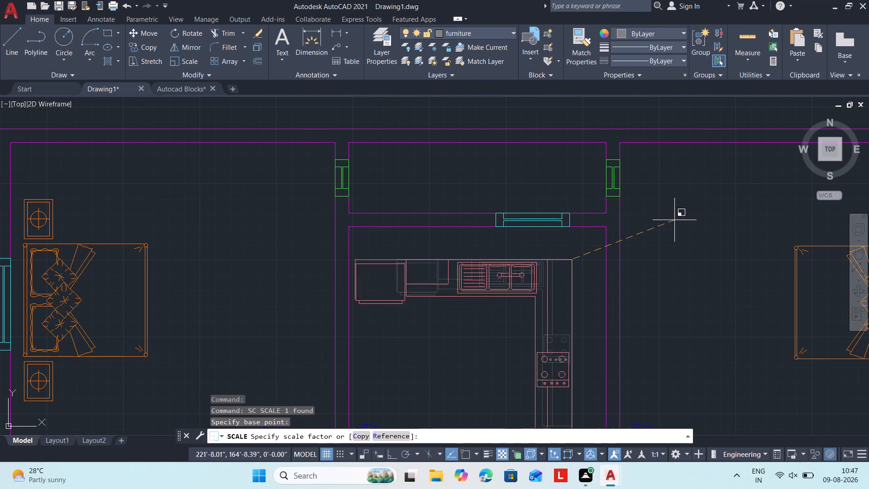
scroll(670, 221, down, 1)
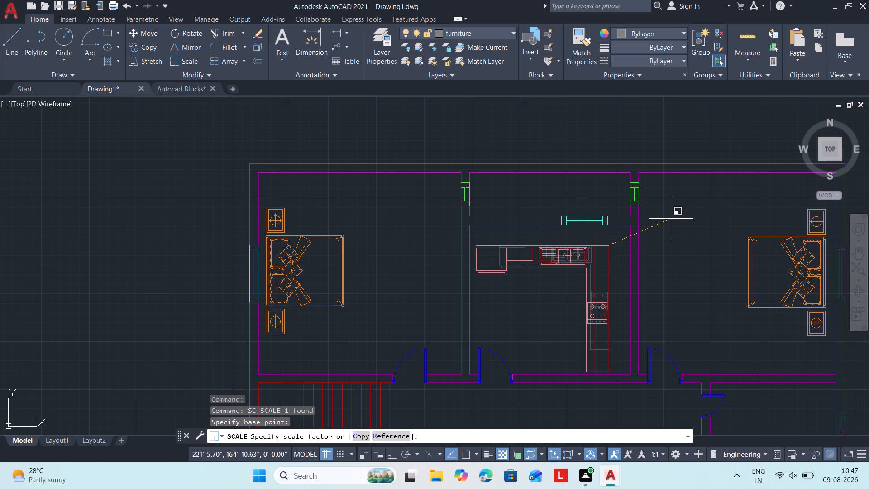
click(671, 219)
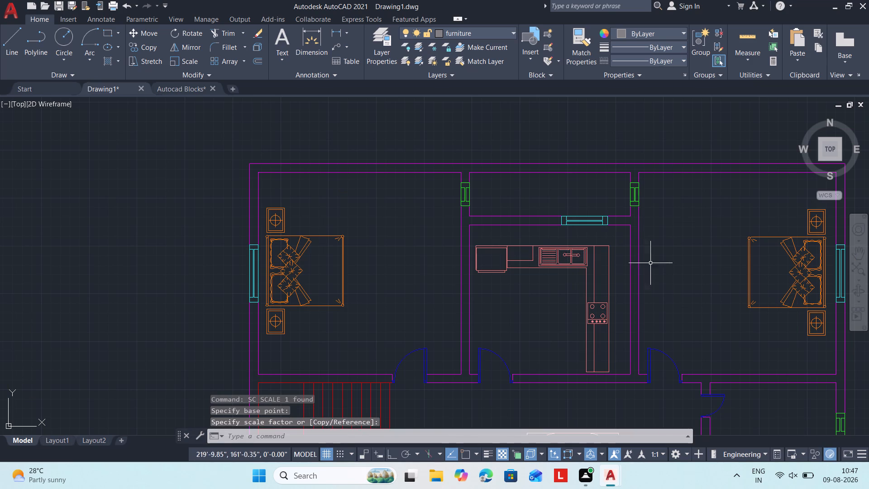
Move the enlarged kitchen counter by its northeast corner, close into the northeast corner of the kitchen.
drag(613, 264, 610, 259)
click(585, 245)
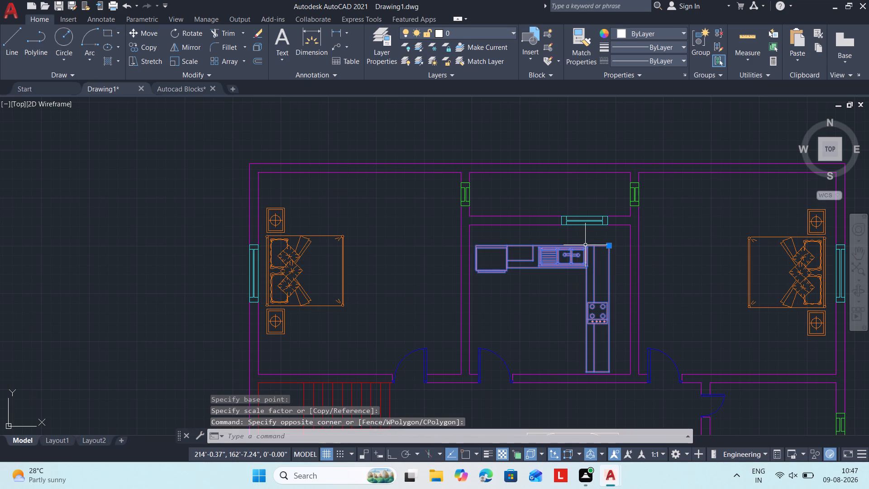
text(m b)
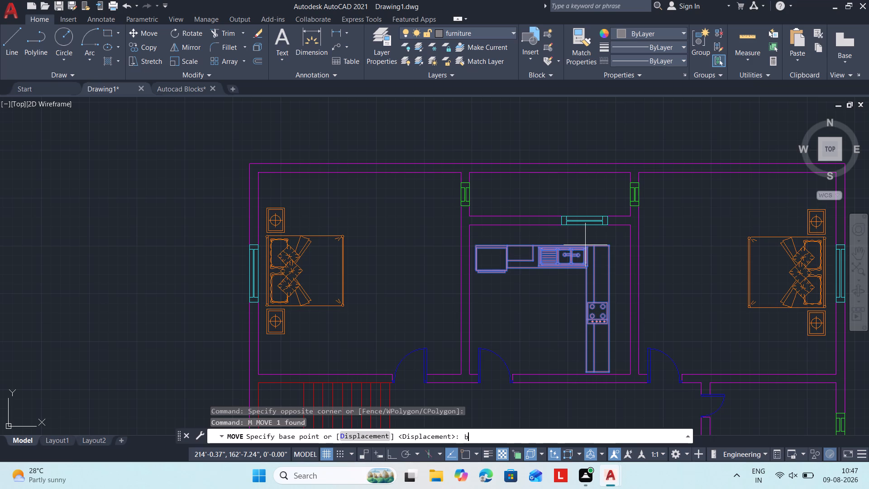
click(607, 246)
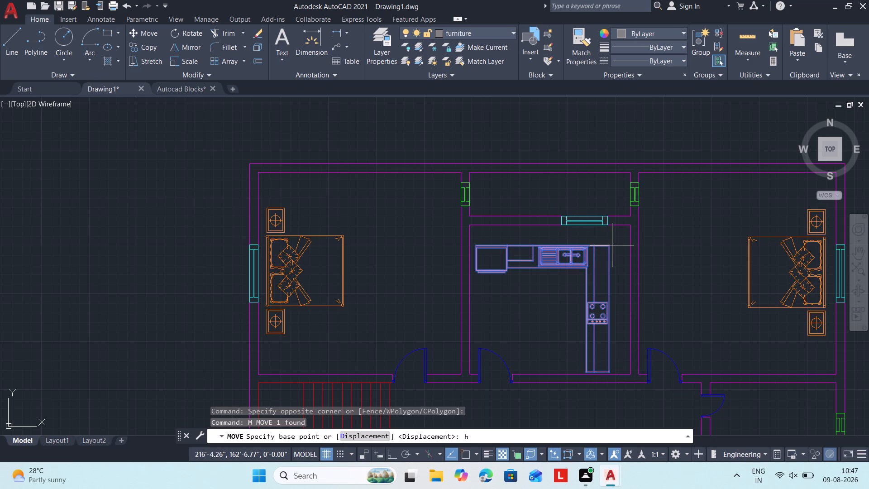
click(609, 246)
drag(607, 247, 609, 242)
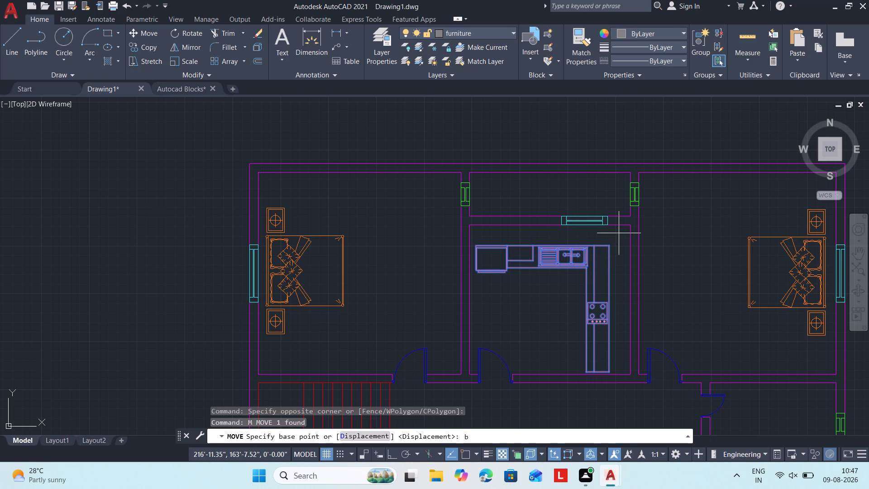
key(BackSpace)
click(609, 246)
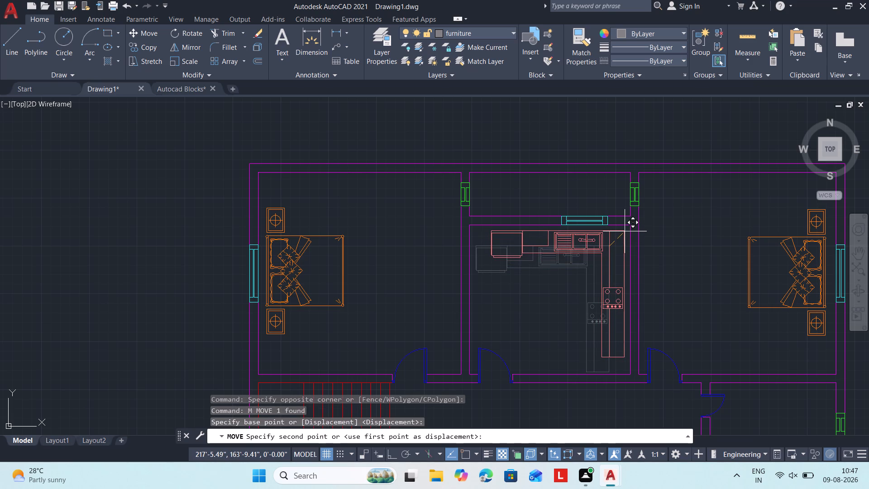
click(625, 231)
Scale up the kitchen counter slightly from its northeast corner, freehand, to fill the kitchen's north and east walls.
click(623, 242)
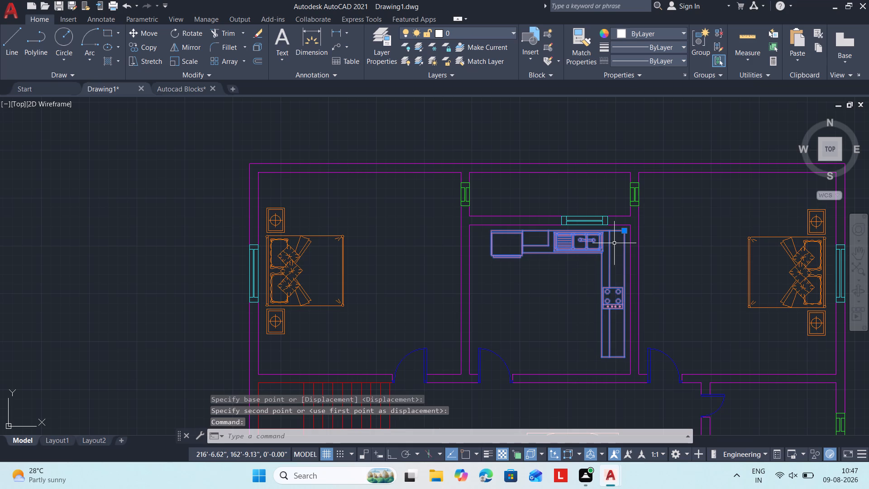
text(sc)
key(space)
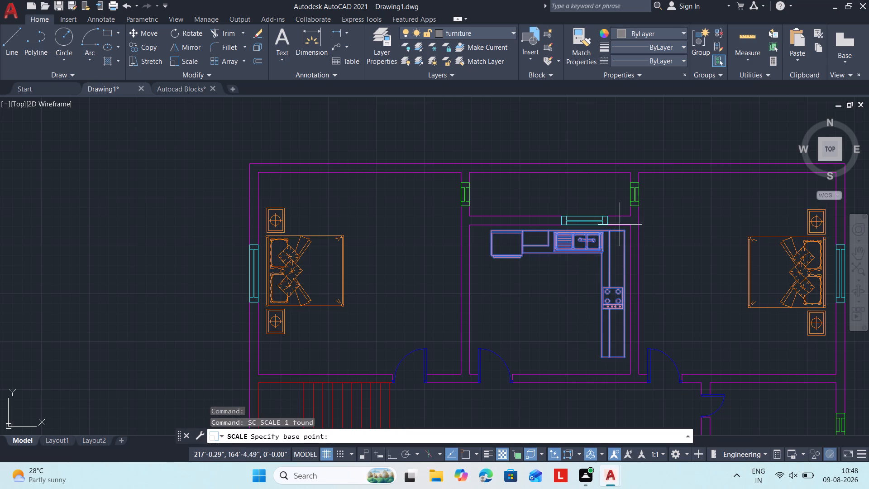
click(623, 232)
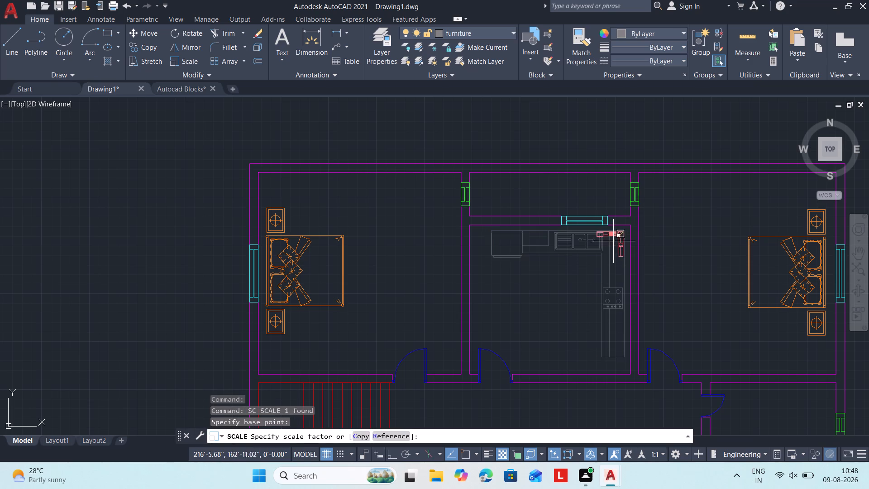
click(596, 301)
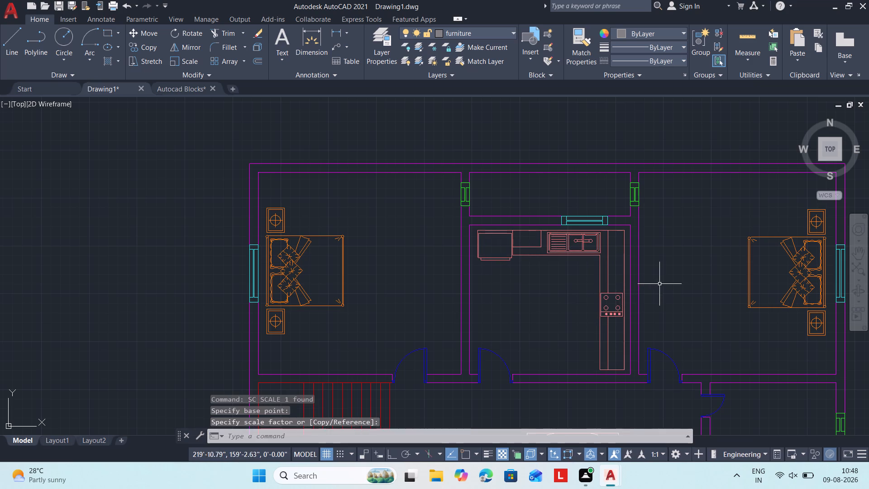
Erase the original L-shaped kitchen counter left outside the floor plan to the west.
scroll(616, 280, down, 3)
middle_drag(292, 332, 407, 263)
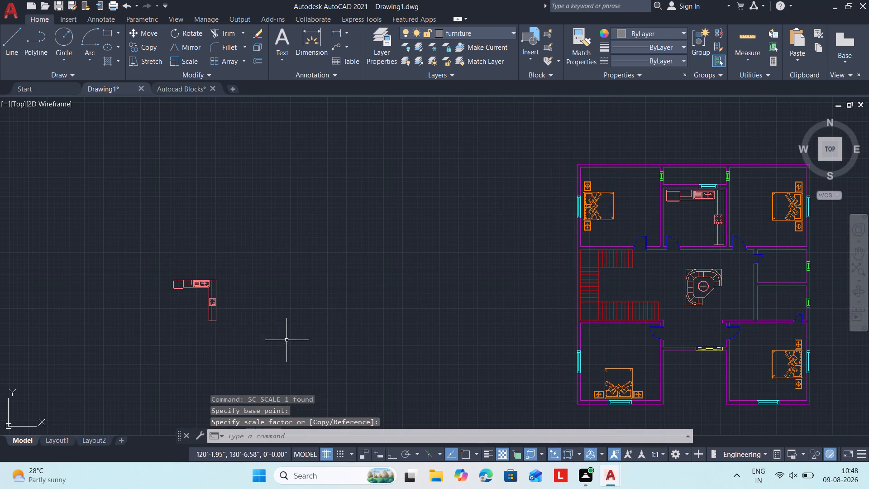
drag(285, 339, 234, 278)
click(52, 233)
key(e)
key(space)
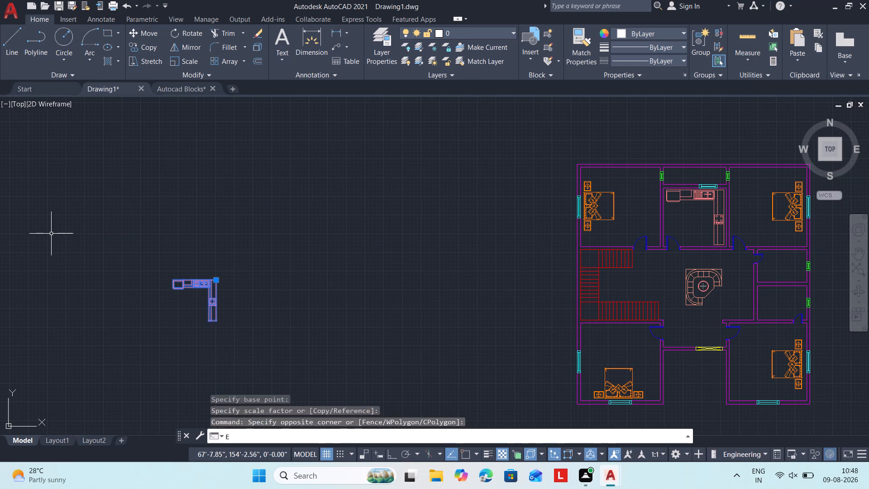
Open DesignCenter on the House Designer blocks and select the Toilet - top block.
scroll(639, 180, down, 1)
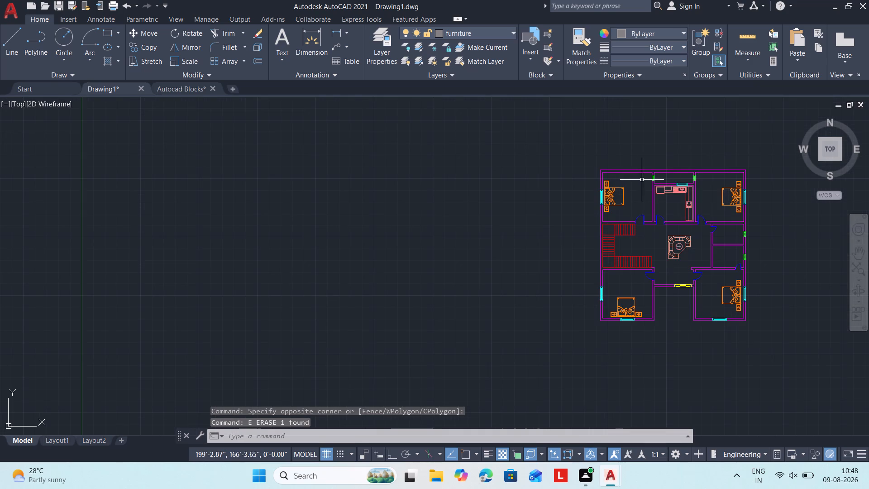
middle_drag(676, 199, 393, 208)
scroll(393, 208, up, 1)
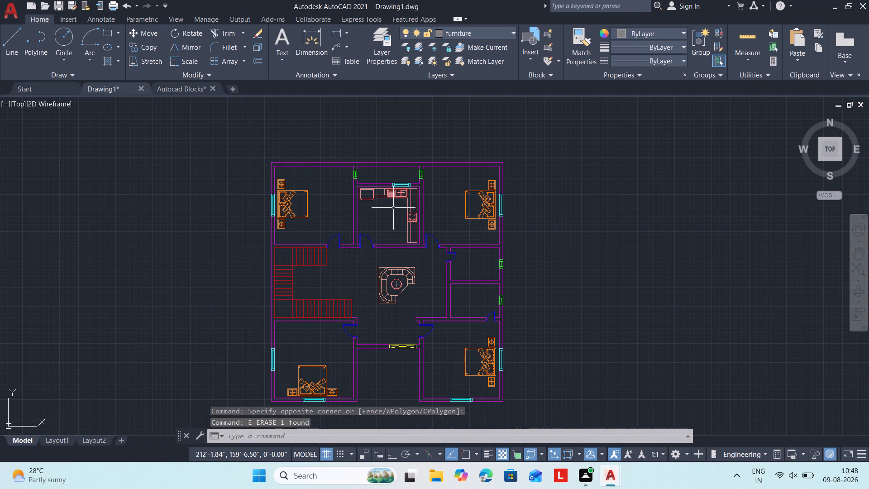
scroll(388, 223, up, 1)
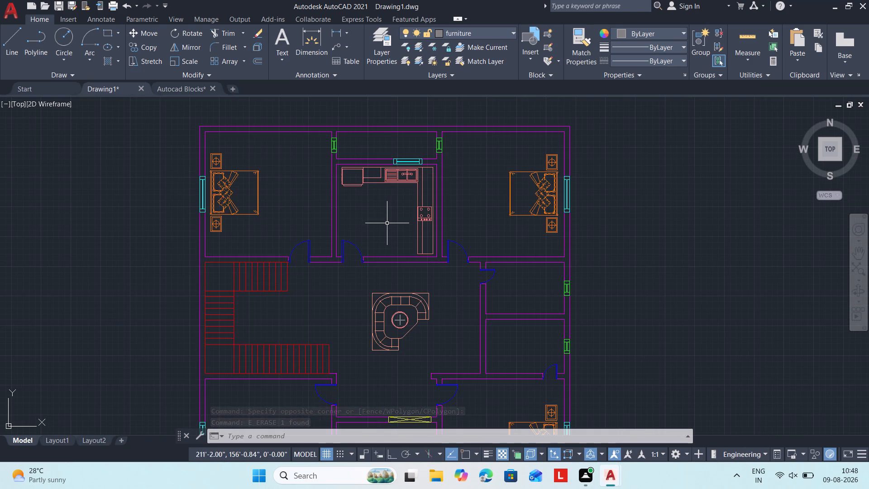
scroll(384, 216, down, 1)
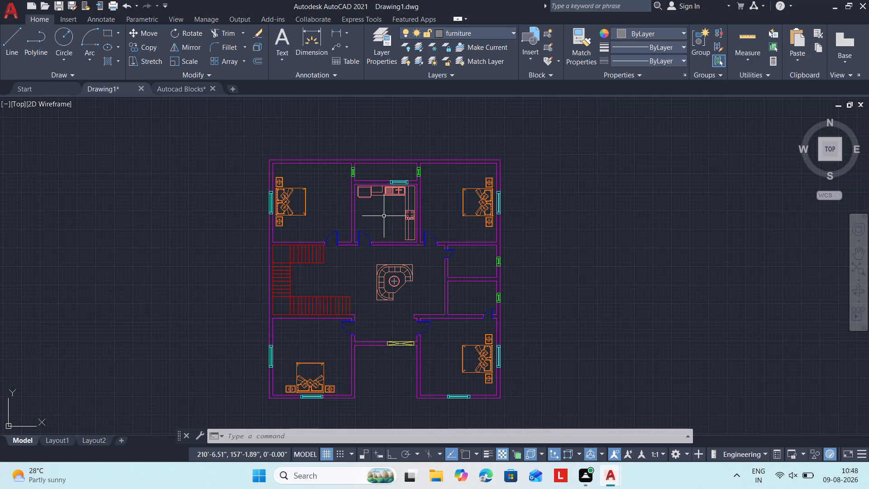
text(dc)
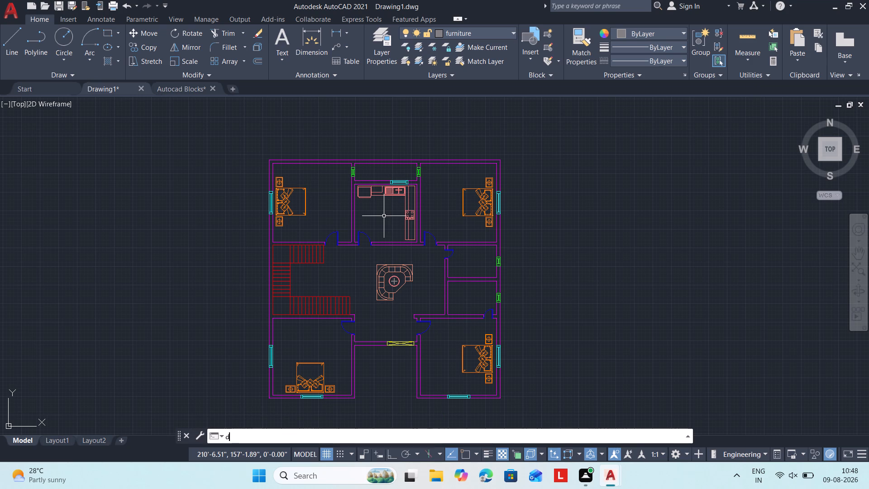
key(space)
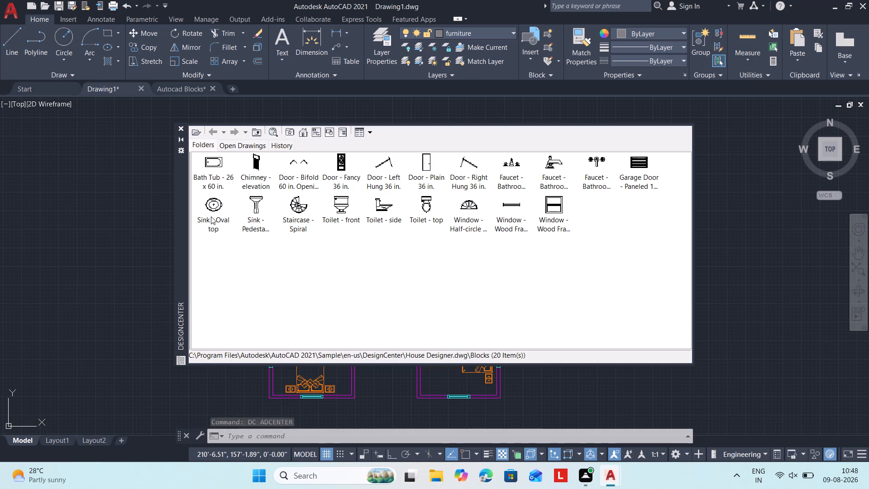
click(391, 235)
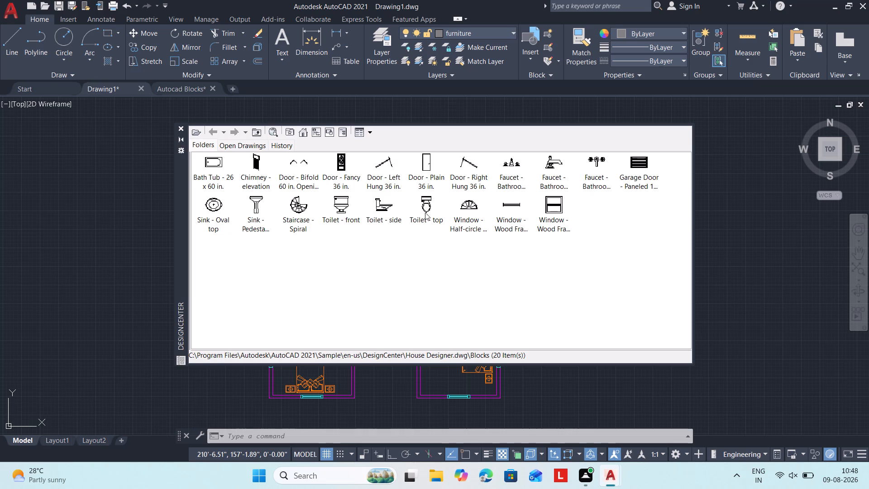
click(435, 203)
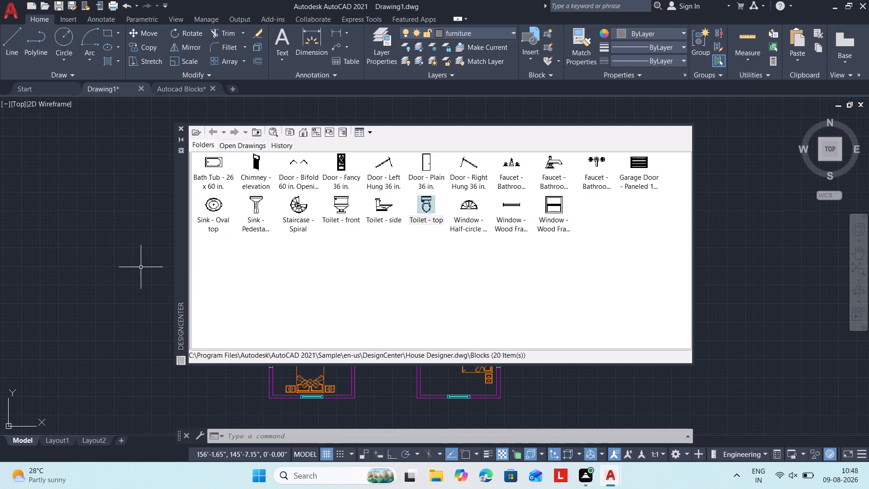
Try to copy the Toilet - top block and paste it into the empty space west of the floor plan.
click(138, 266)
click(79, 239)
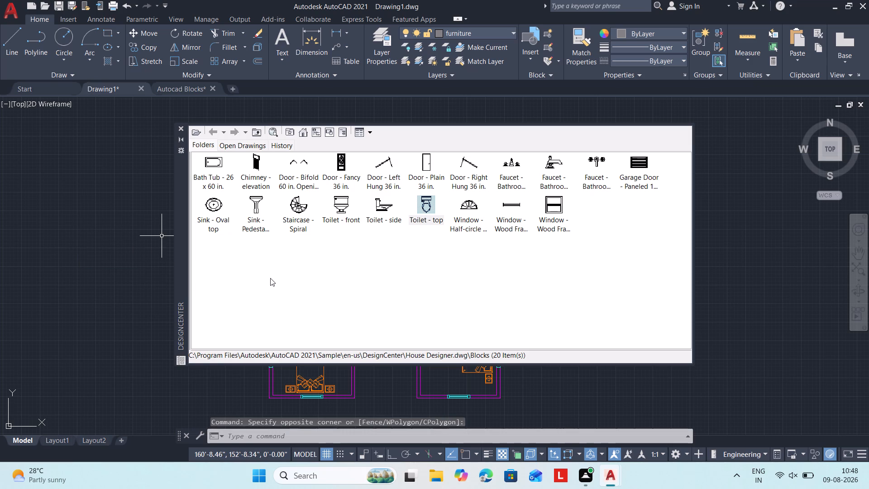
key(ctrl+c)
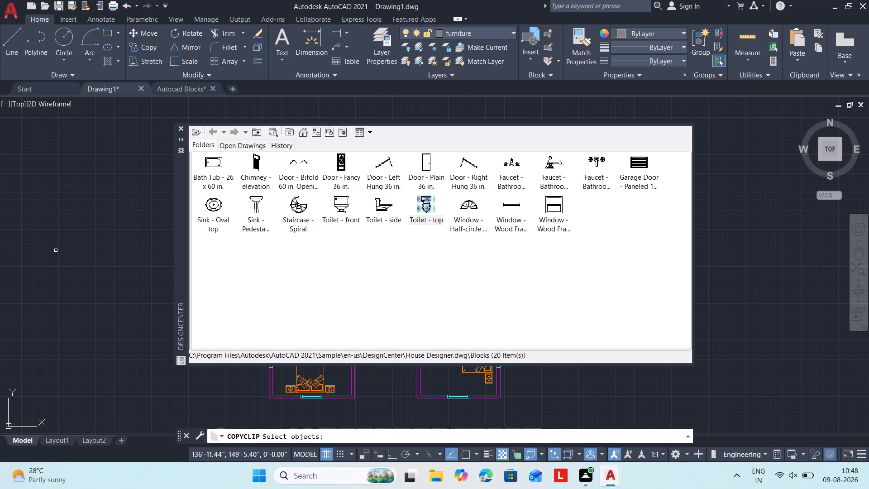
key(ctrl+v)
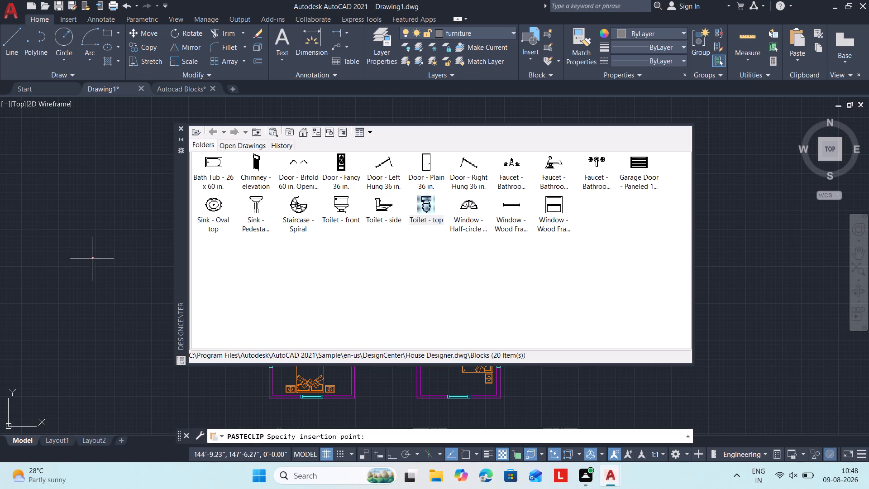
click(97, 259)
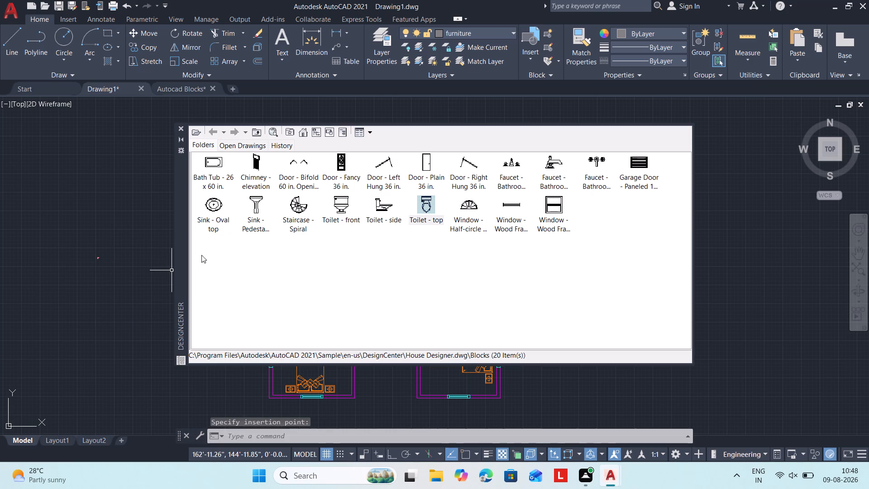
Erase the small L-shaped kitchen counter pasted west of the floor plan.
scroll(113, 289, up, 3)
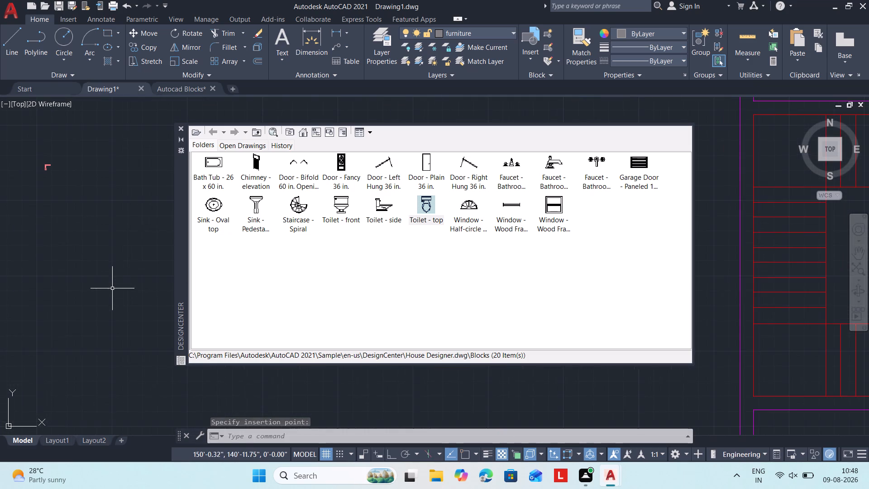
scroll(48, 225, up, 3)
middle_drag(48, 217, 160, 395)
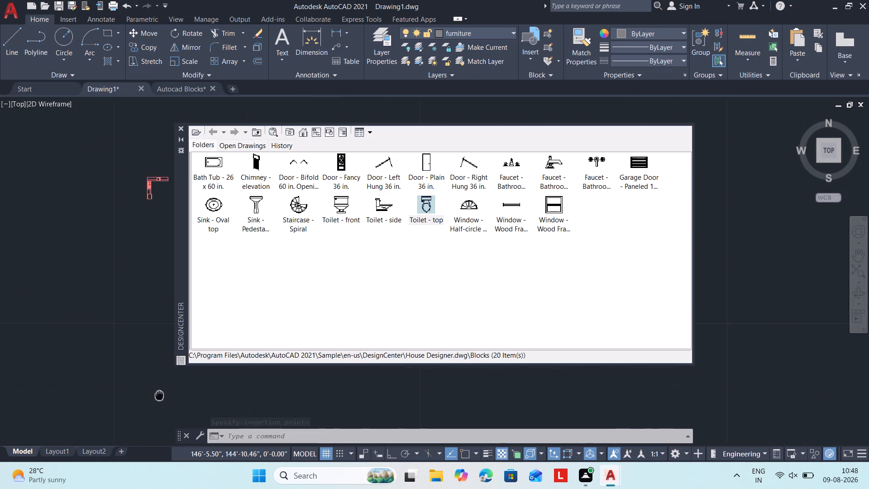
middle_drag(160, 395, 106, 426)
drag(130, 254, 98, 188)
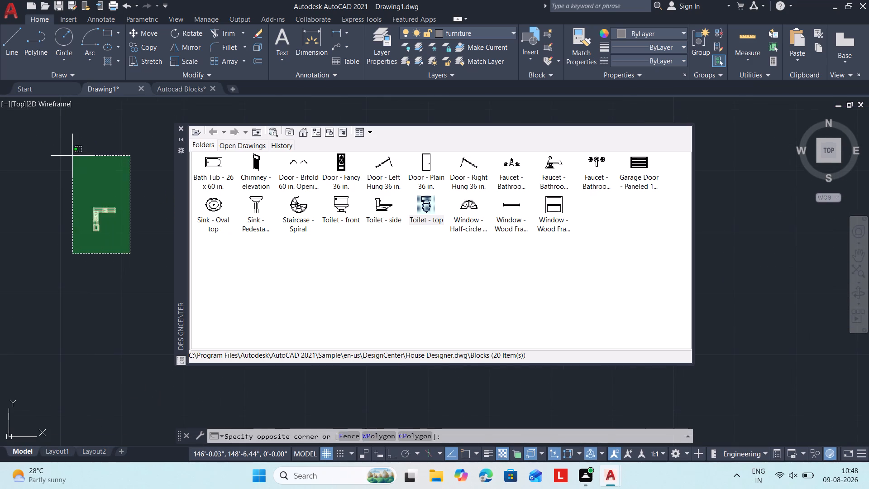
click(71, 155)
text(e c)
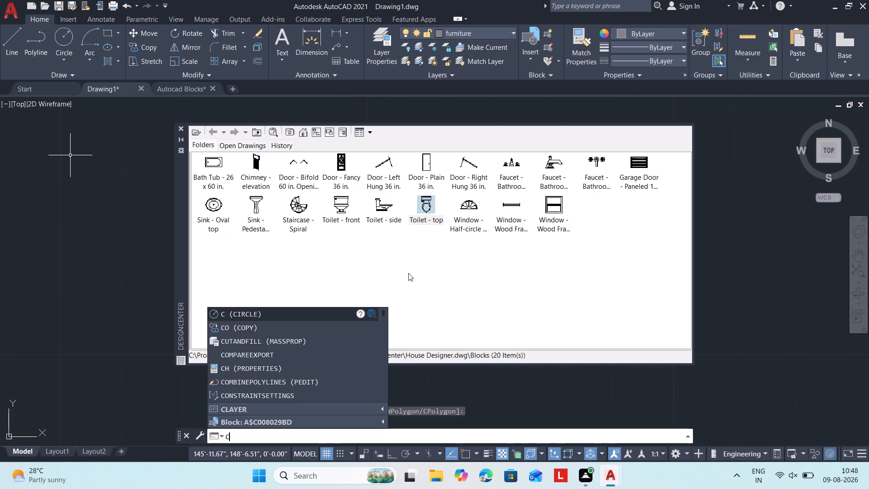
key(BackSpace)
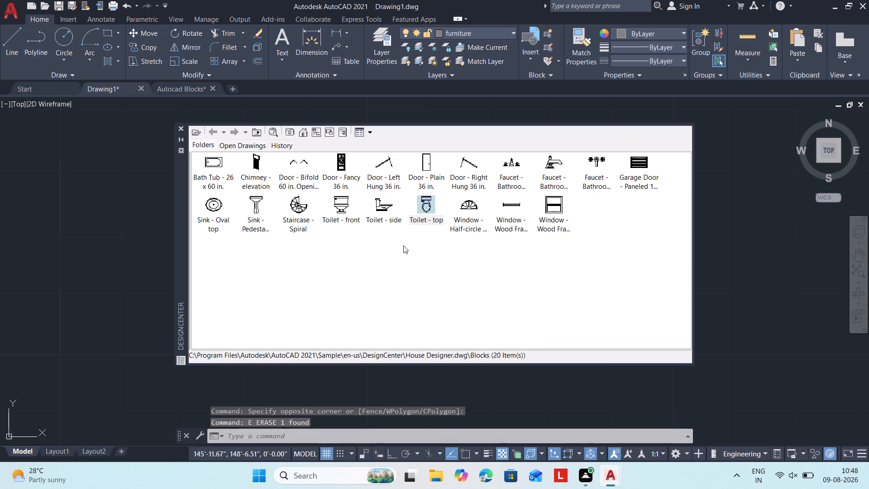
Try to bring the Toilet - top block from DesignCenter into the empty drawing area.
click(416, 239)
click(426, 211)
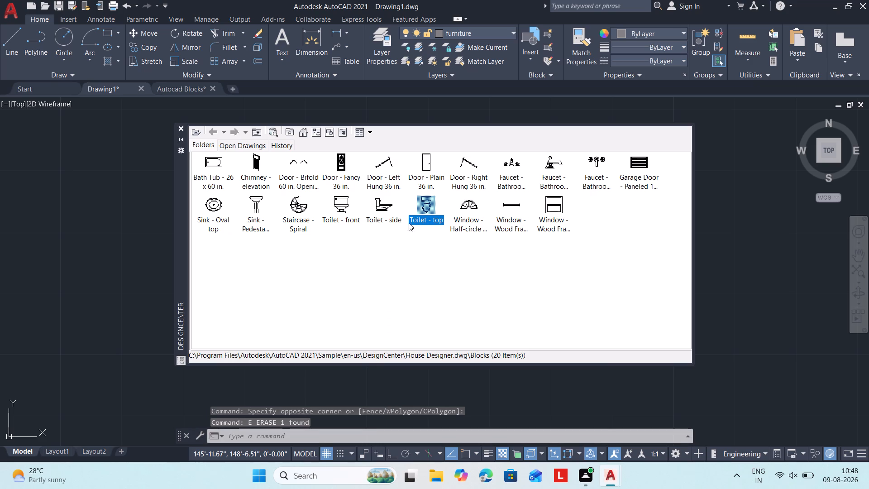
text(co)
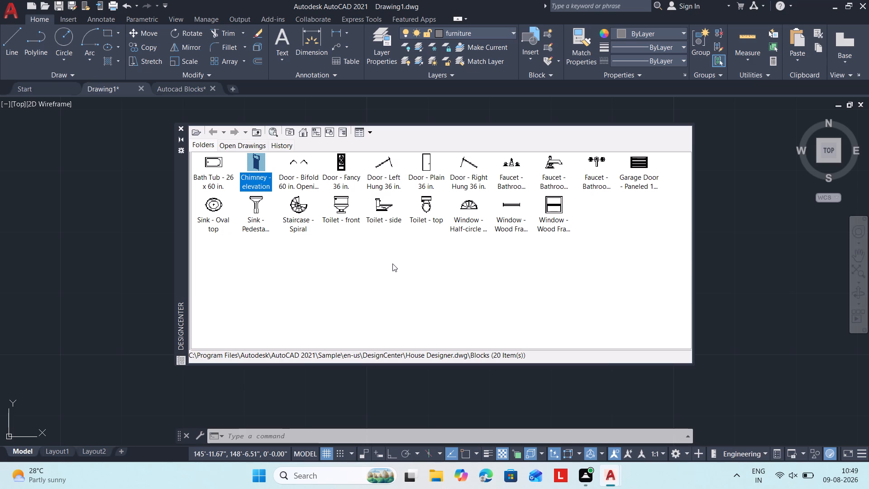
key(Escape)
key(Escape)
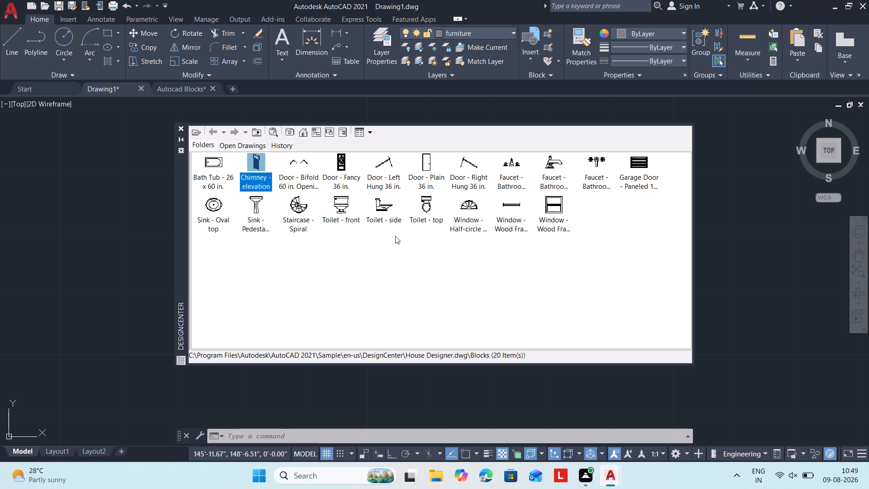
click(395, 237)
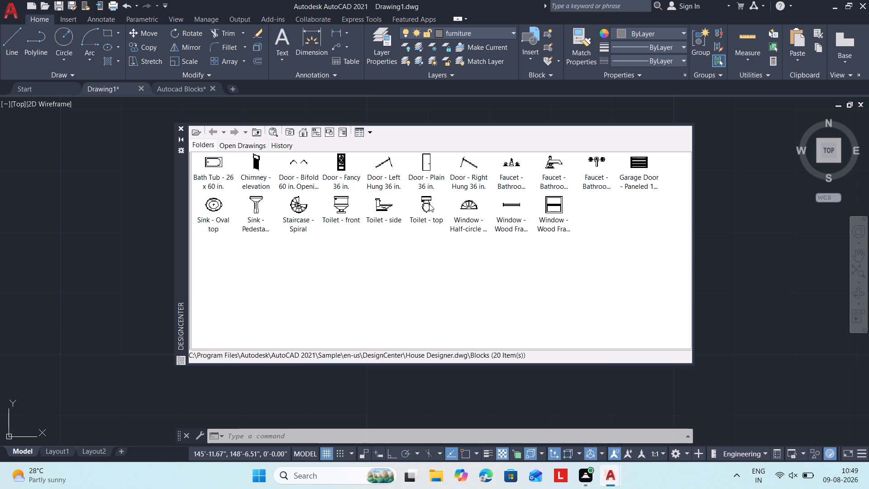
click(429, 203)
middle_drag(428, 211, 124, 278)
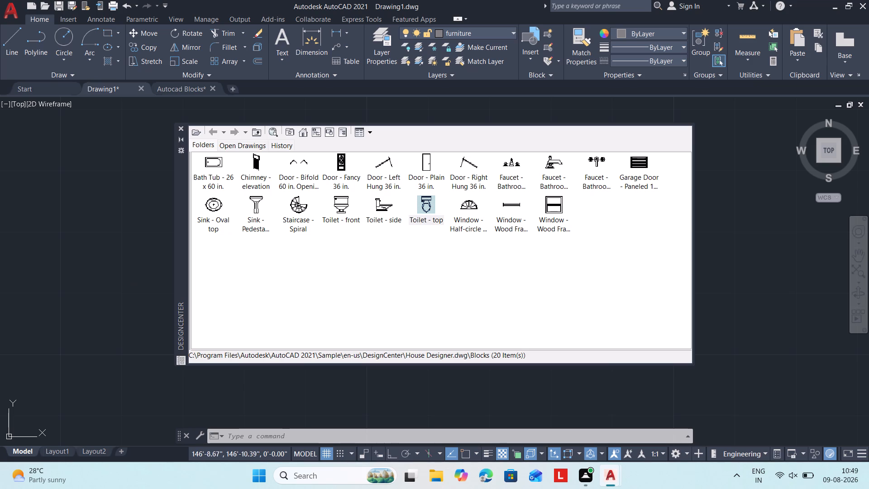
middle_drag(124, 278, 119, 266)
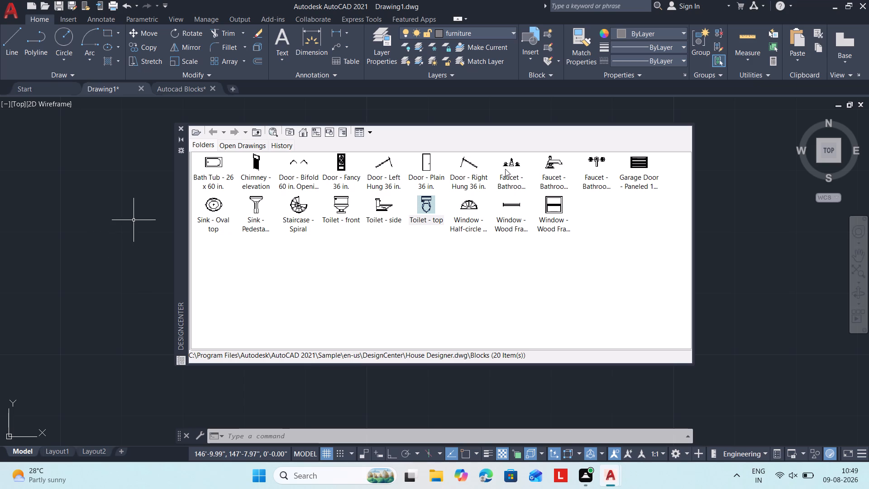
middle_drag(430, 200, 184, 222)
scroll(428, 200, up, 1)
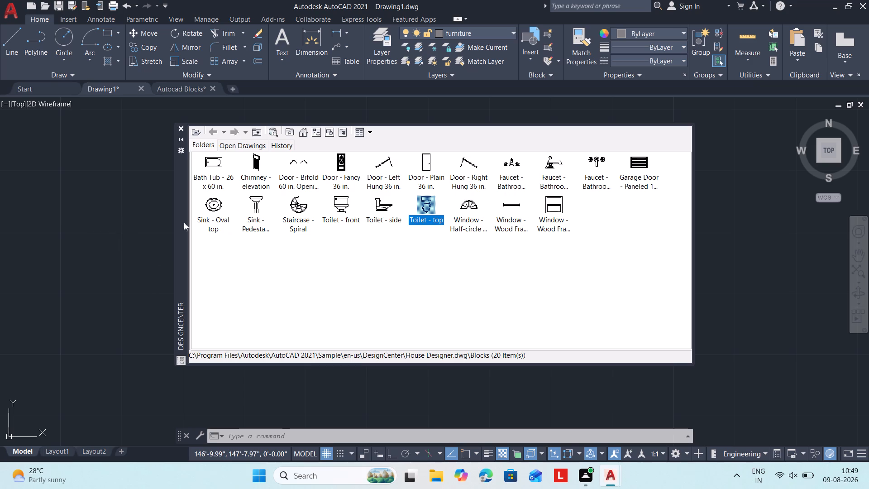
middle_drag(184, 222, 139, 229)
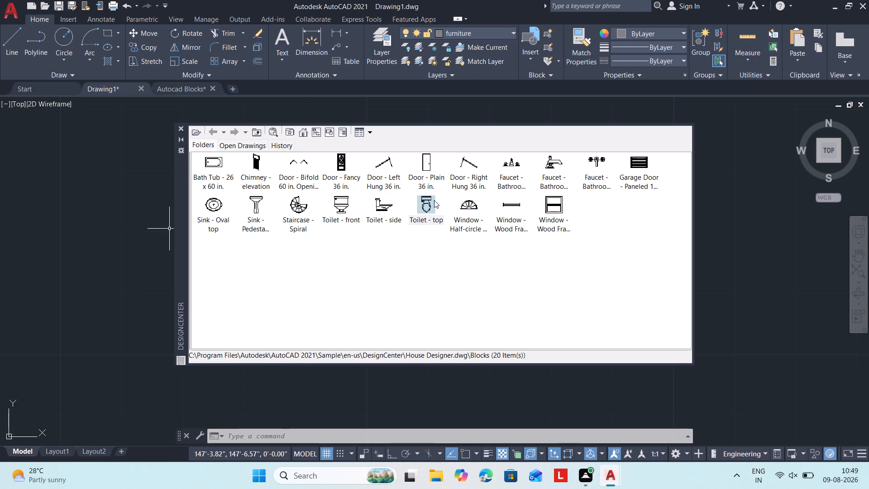
Insert the Toilet - top block from DesignCenter into the empty space west of the floor plan.
click(434, 200)
drag(429, 200, 158, 217)
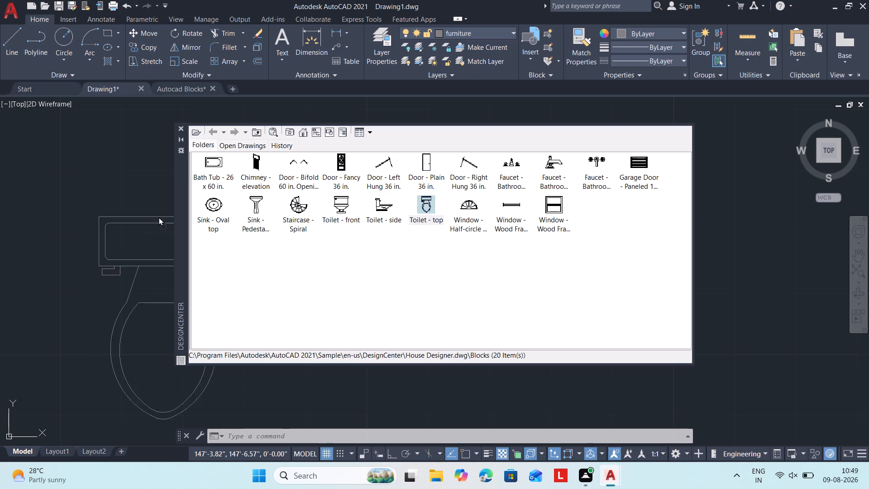
drag(158, 217, 109, 191)
Insert the Sink - Oval top block over the upper edge of the toilet's tank, and close DesignCenter.
scroll(182, 213, down, 2)
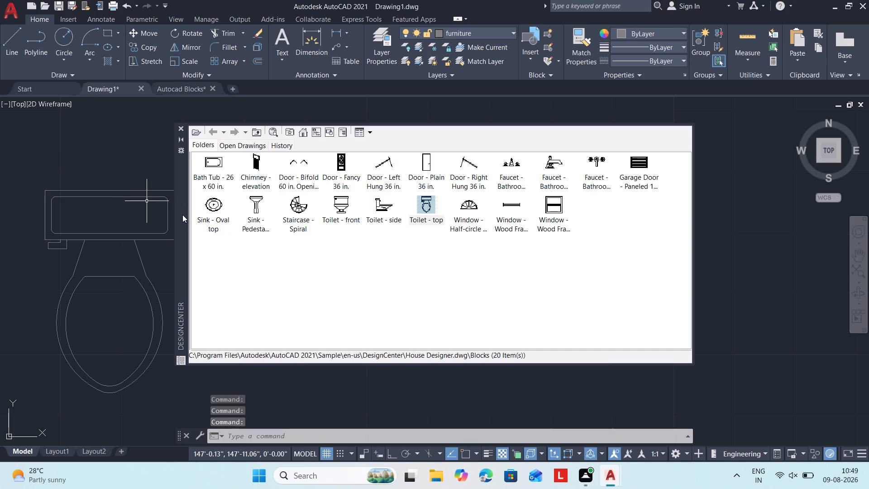
scroll(182, 215, down, 1)
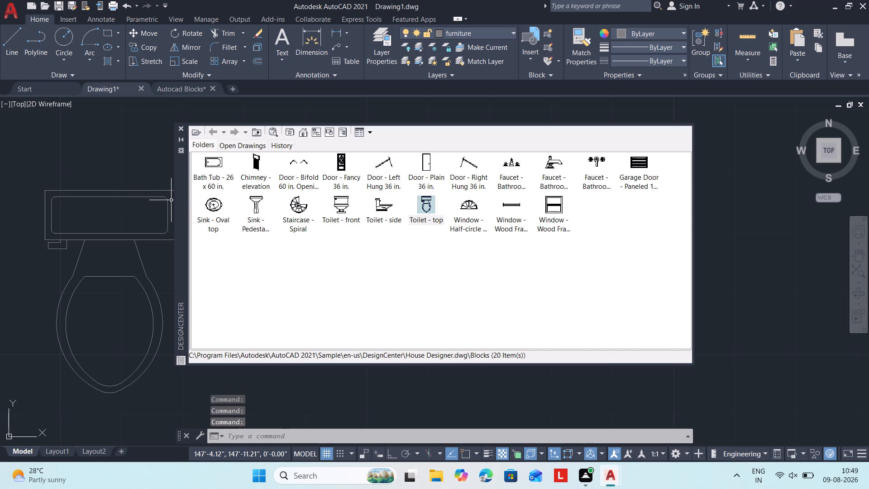
drag(209, 203, 112, 150)
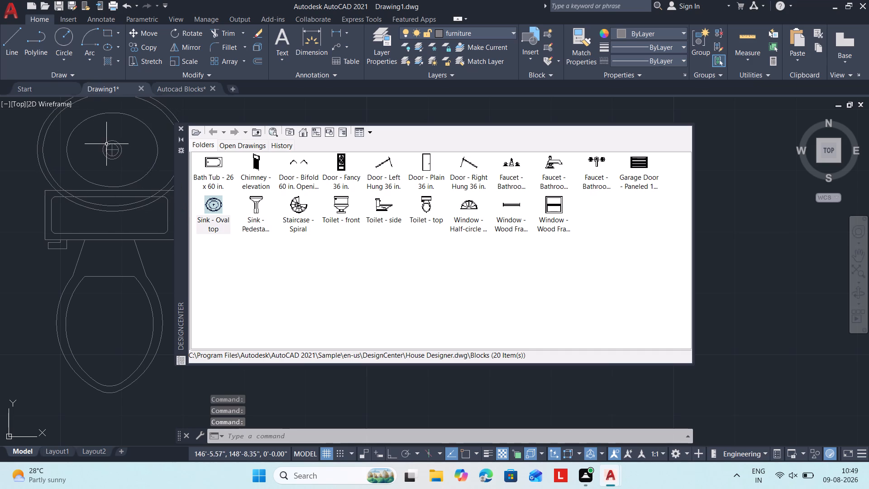
scroll(114, 183, down, 3)
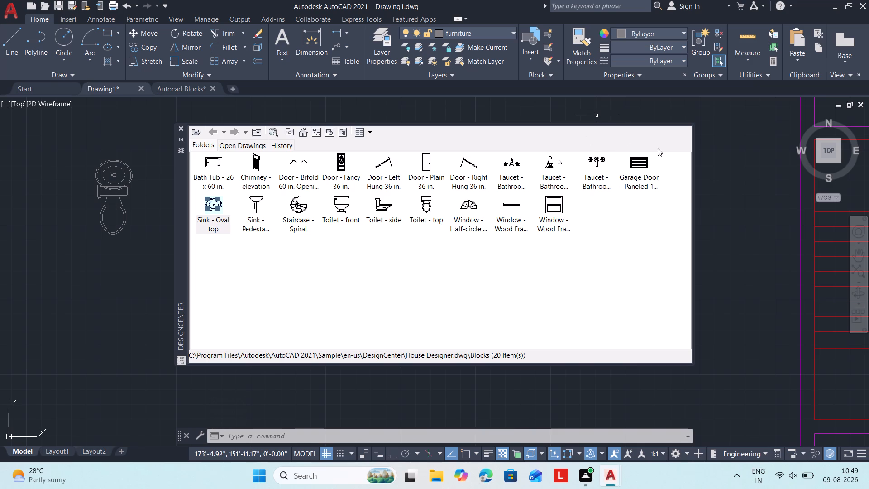
click(181, 126)
Copy the toilet block into the empty space east of the original, clear of the oval sink.
scroll(123, 253, down, 5)
scroll(115, 254, up, 4)
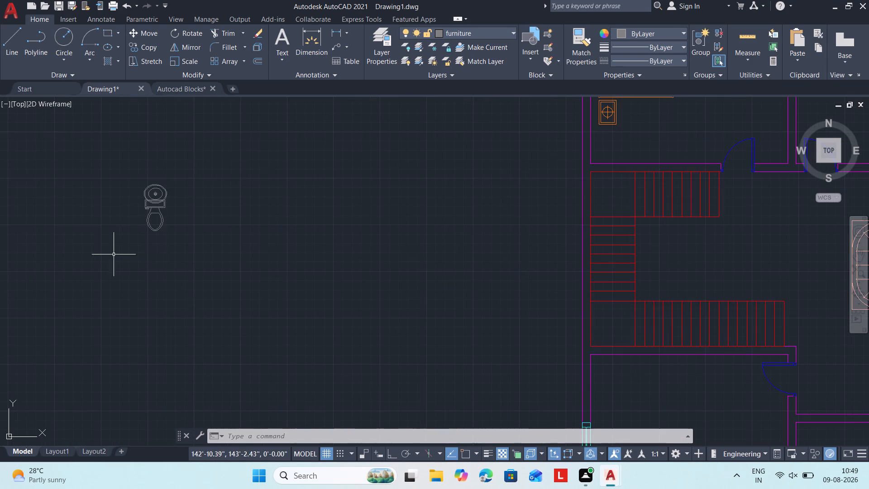
scroll(130, 193, up, 2)
drag(207, 286, 201, 280)
click(171, 254)
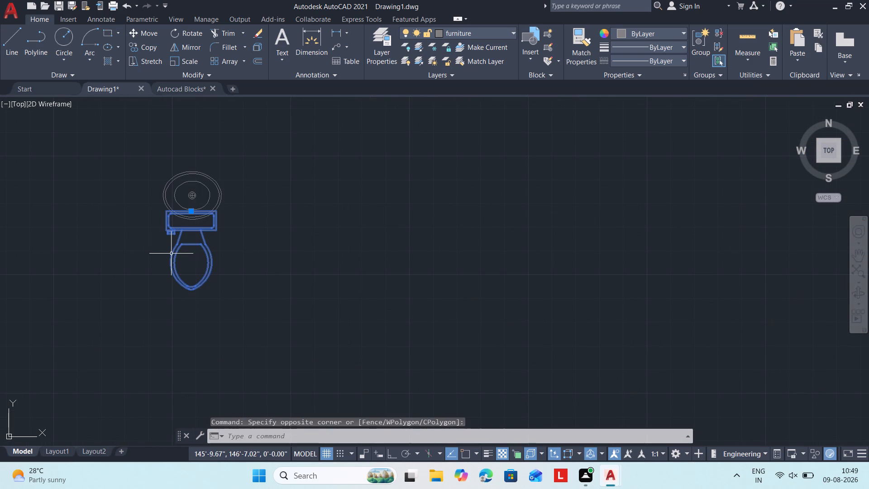
key(c)
text(o)
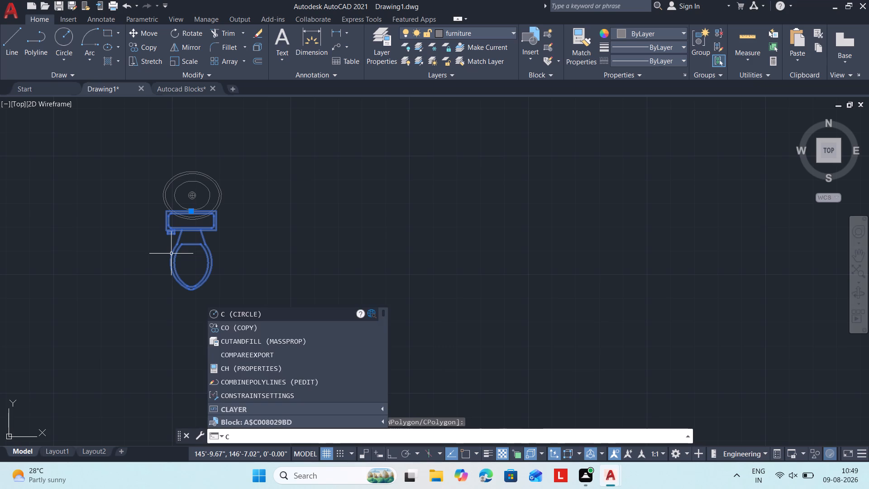
key(space)
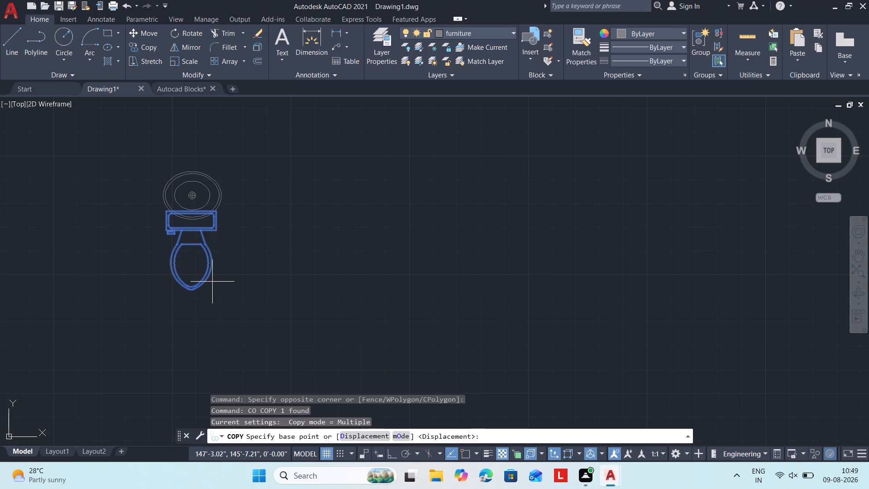
drag(192, 289, 221, 267)
click(420, 266)
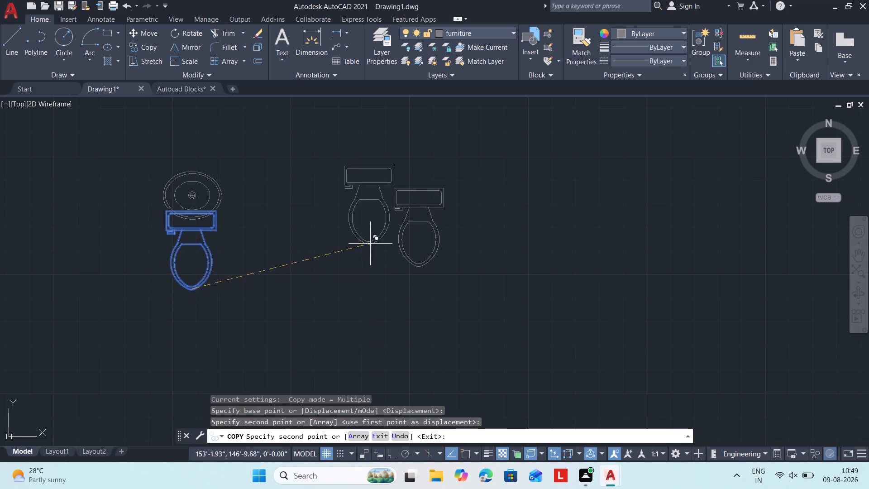
key(Escape)
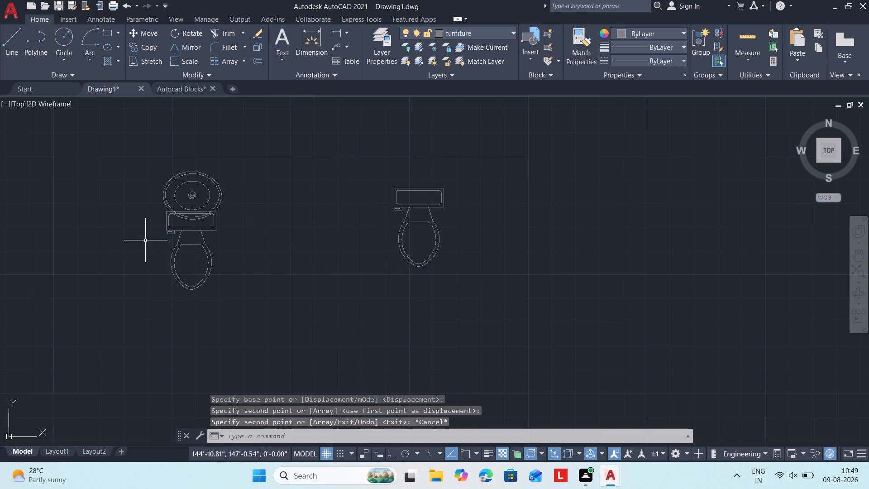
Erase the original toilet block that overlaps the oval sink.
drag(245, 263, 221, 255)
click(161, 248)
key(e)
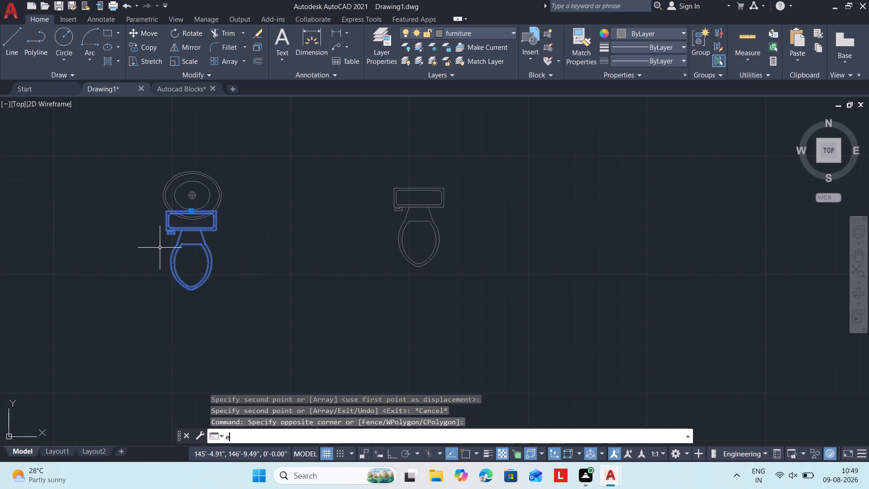
text(v)
key(space)
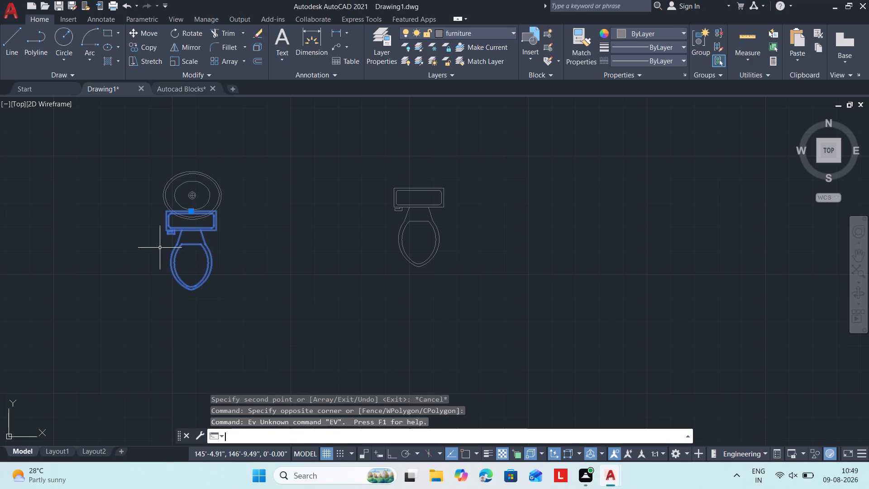
text(e)
key(space)
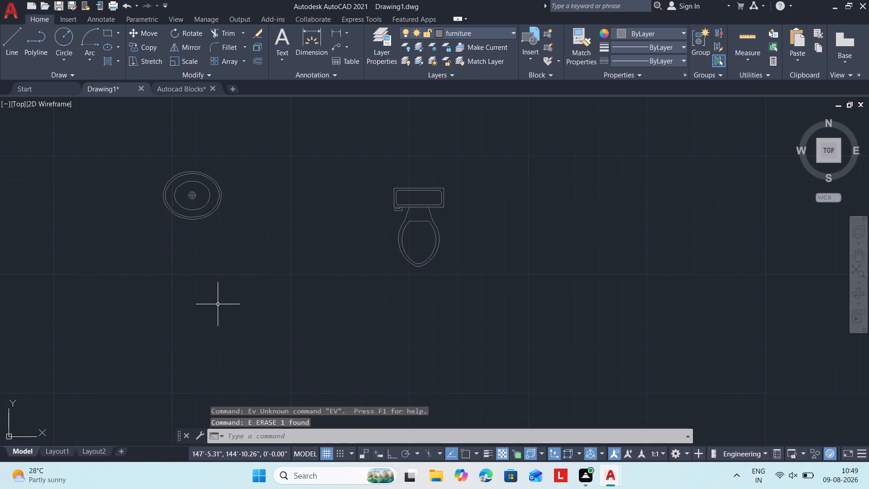
key(Escape)
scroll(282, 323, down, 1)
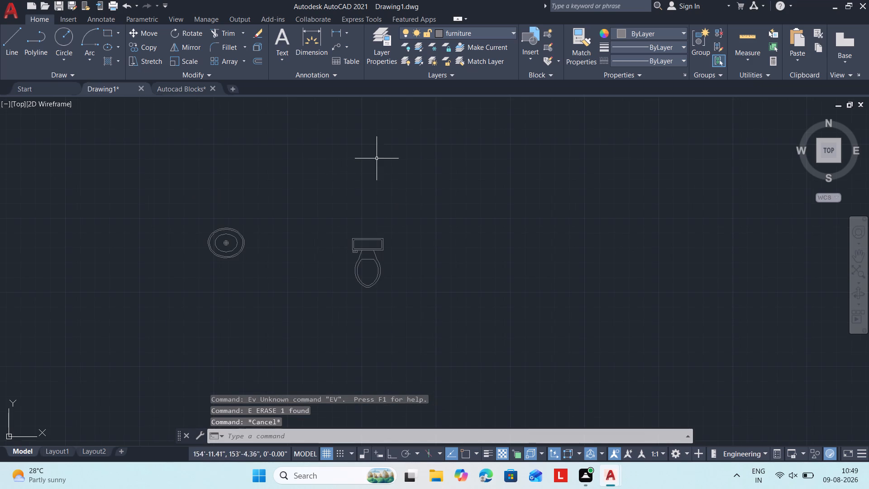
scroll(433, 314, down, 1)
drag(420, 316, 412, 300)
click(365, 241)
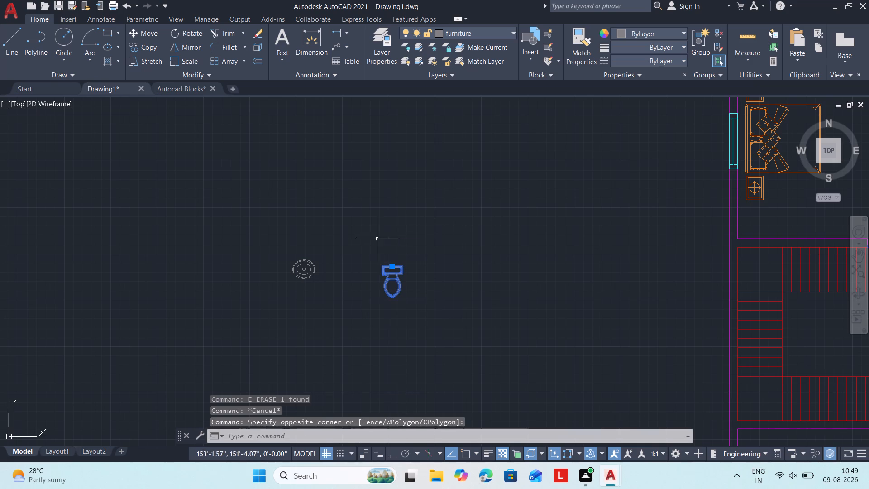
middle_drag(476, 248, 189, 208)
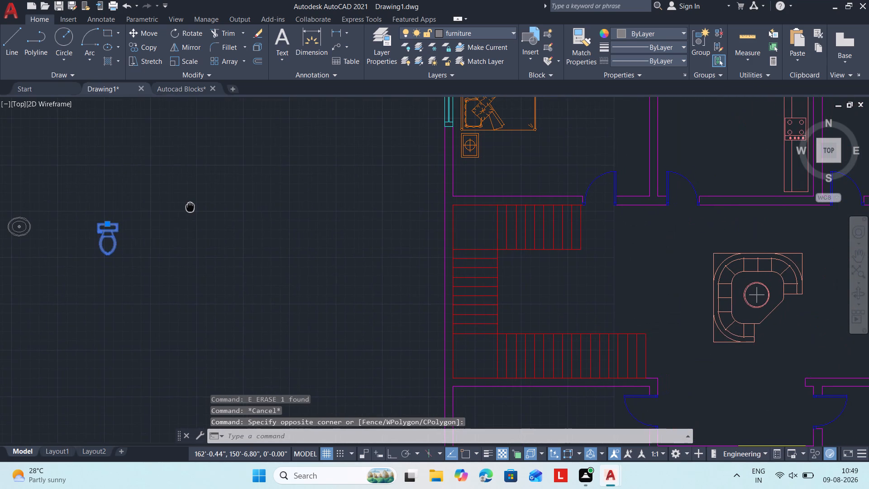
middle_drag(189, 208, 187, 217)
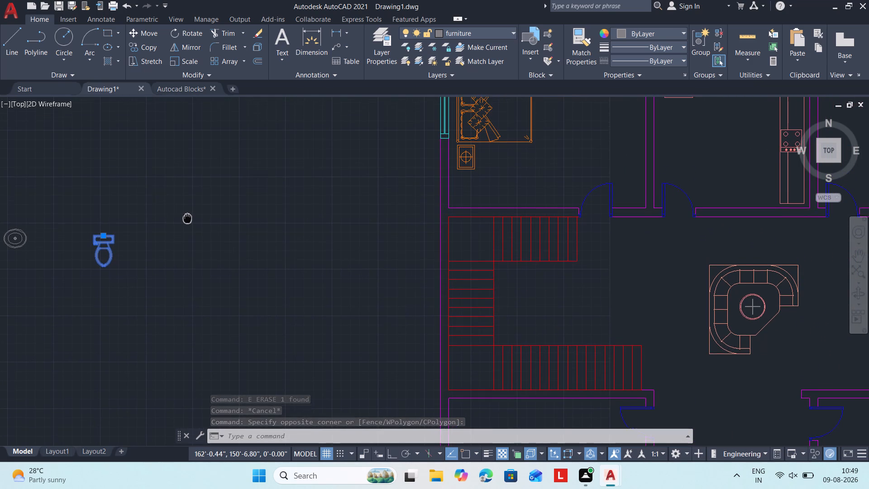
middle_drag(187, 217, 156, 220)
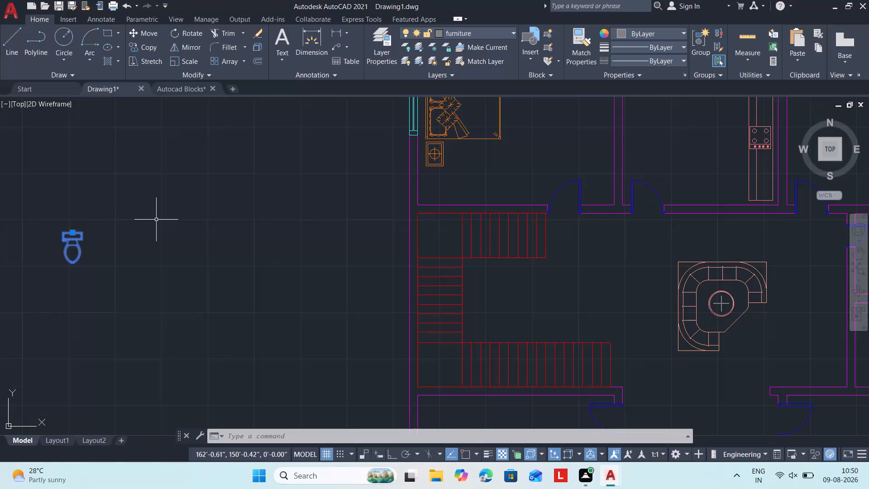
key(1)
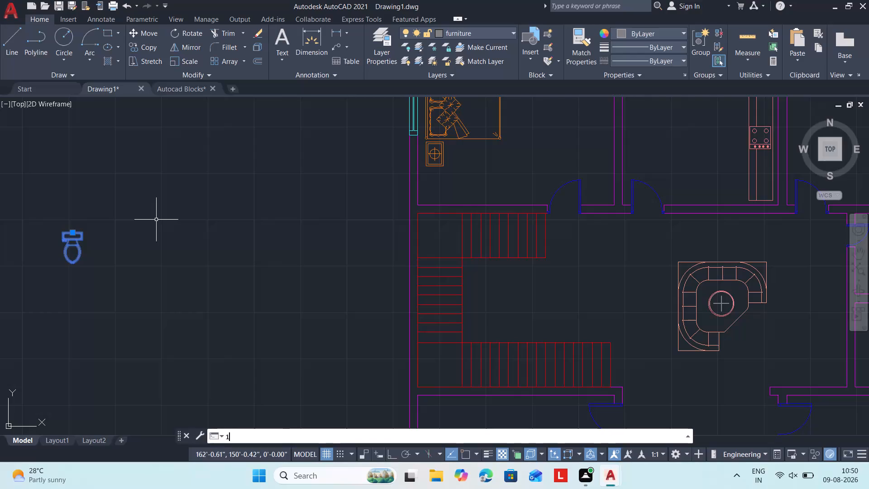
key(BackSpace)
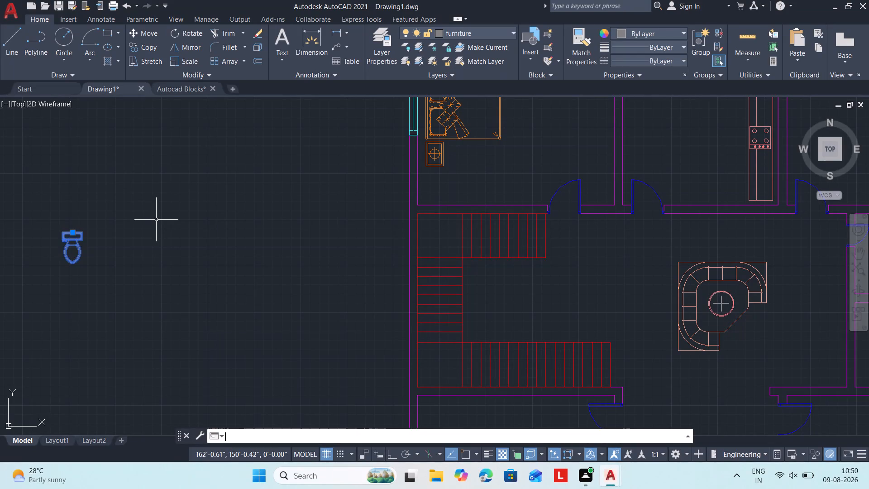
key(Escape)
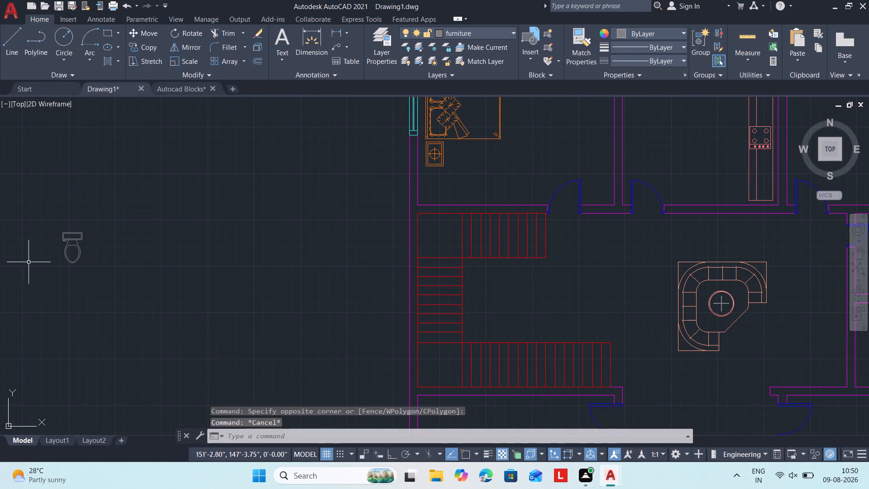
Make walls the current layer for work on the two small bathrooms along the plan's east side.
scroll(19, 272, down, 2)
scroll(403, 265, up, 2)
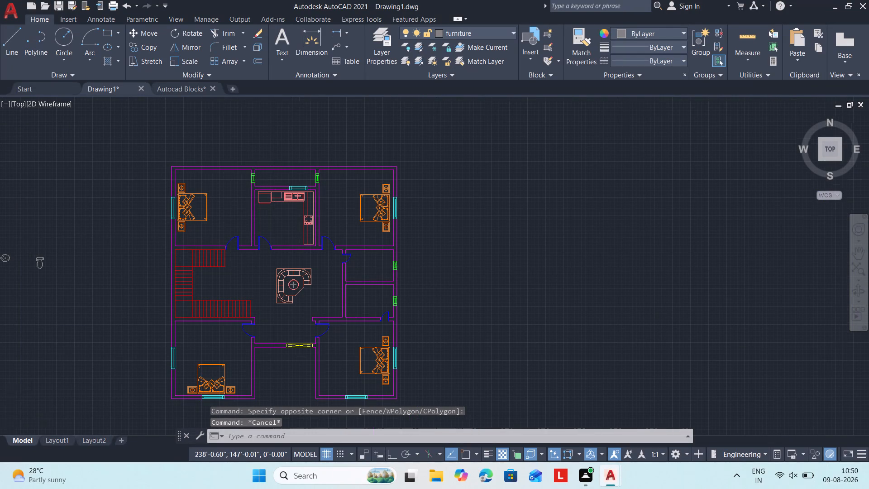
middle_drag(337, 277, 503, 233)
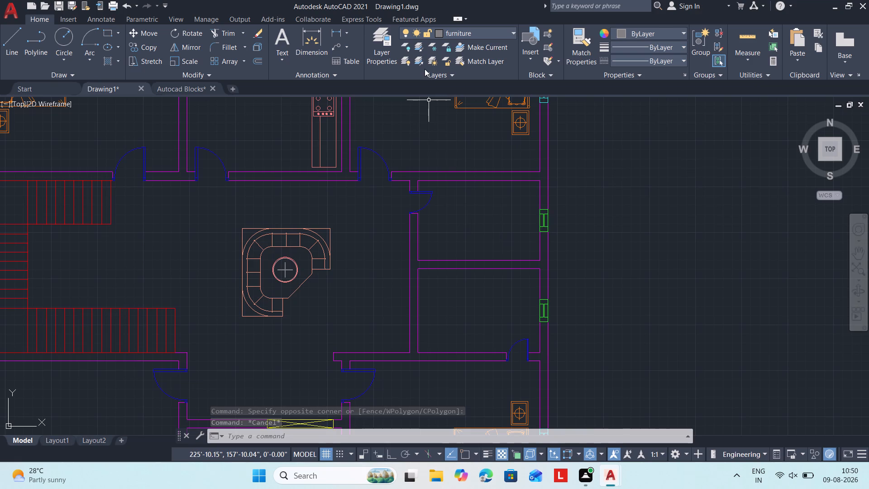
click(460, 31)
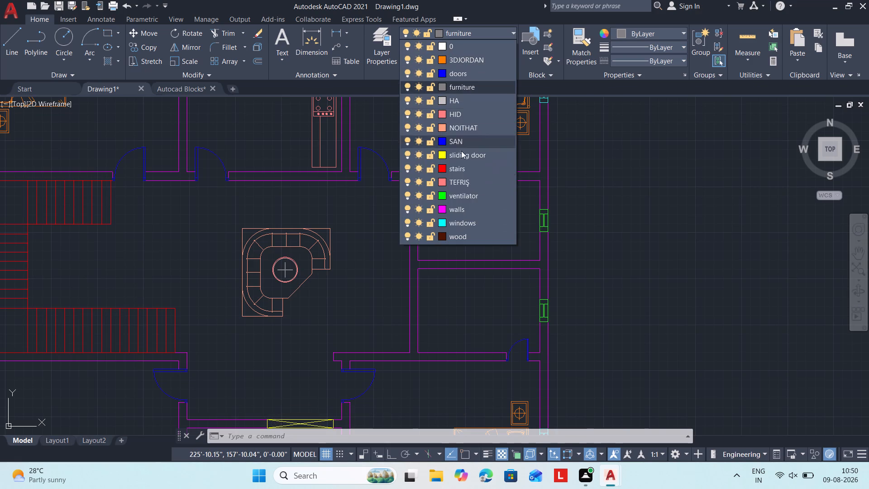
click(463, 212)
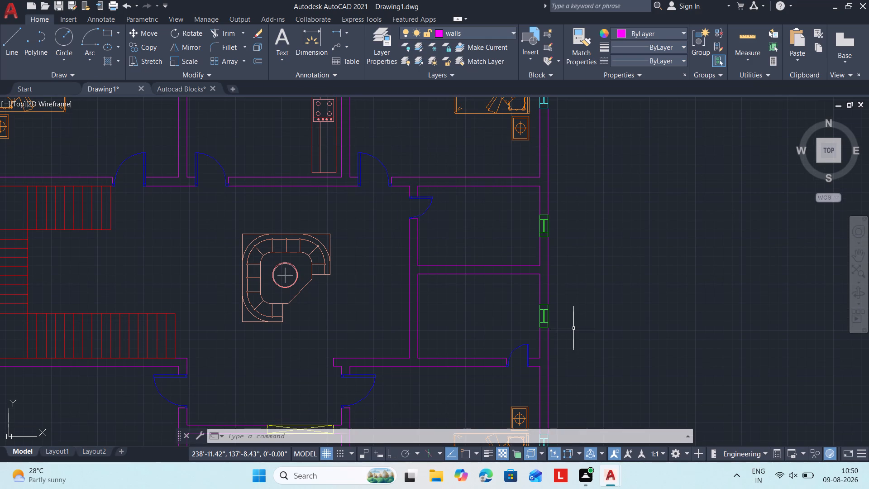
Offset both inner east wall segments of the upper bathroom, on either side of its ventilator, 4' into the room.
text(o)
key(space)
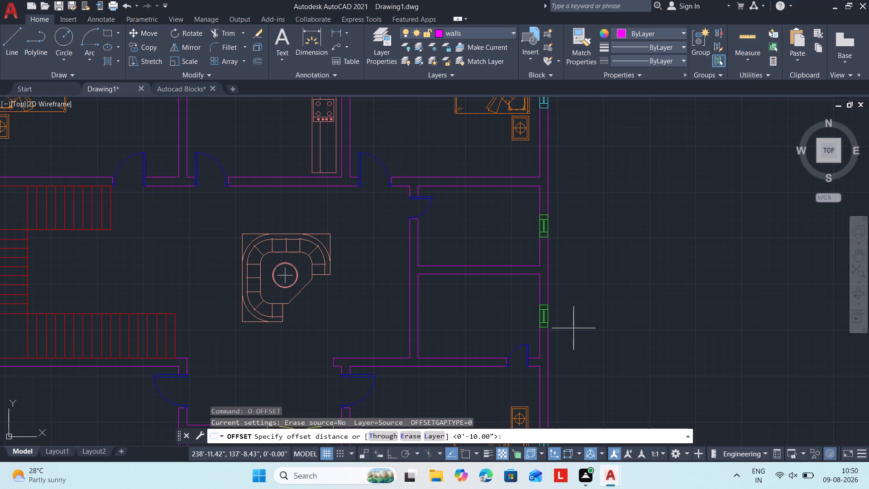
text(4')
key(Return)
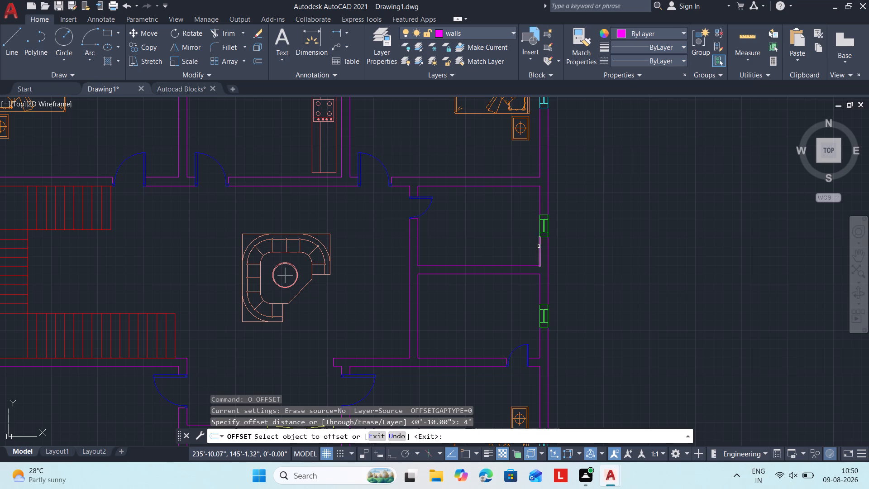
click(539, 246)
click(509, 245)
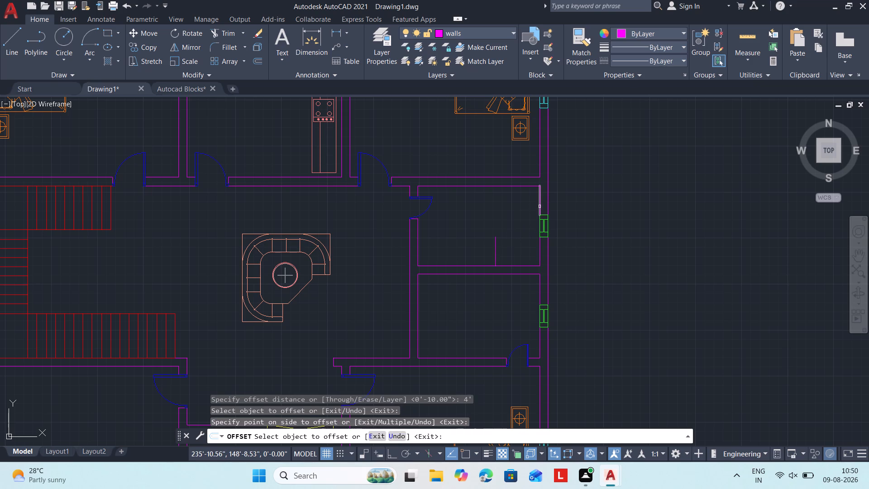
click(540, 206)
click(498, 206)
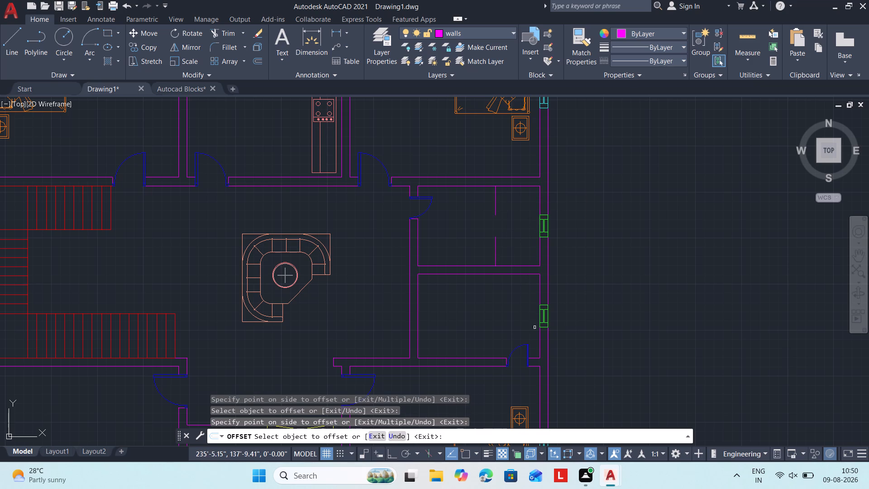
click(540, 297)
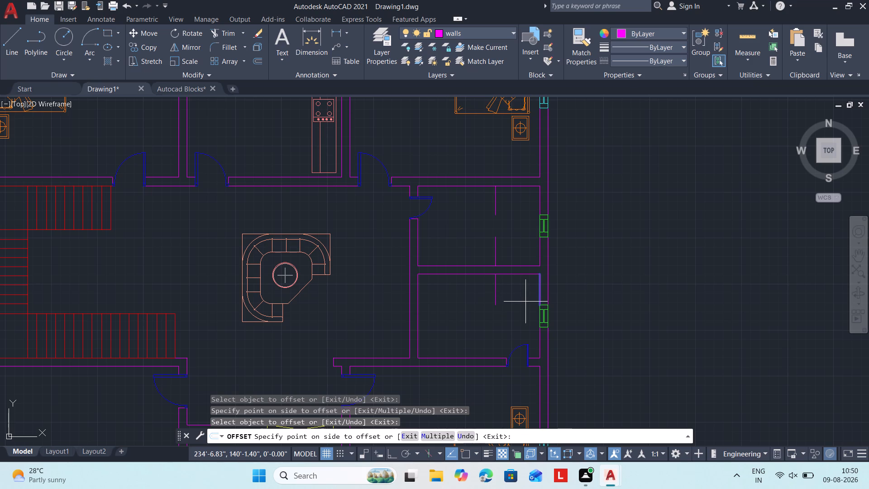
key(Escape)
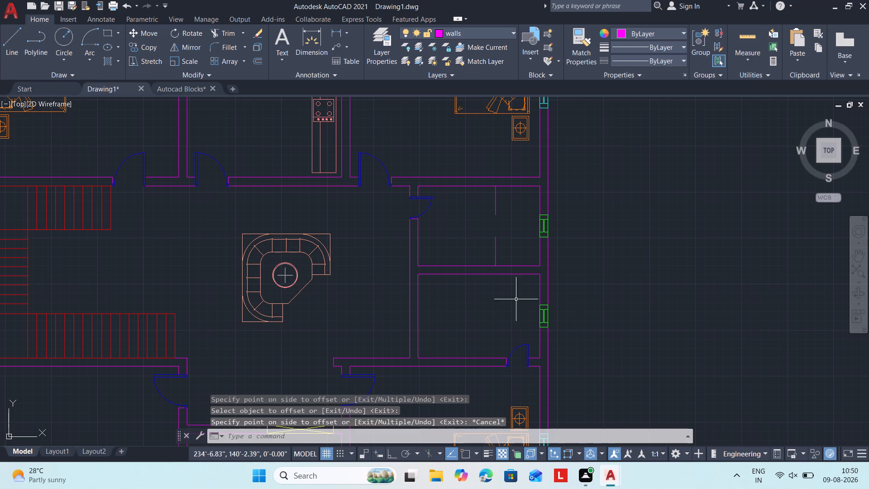
Offset the lower bathroom's inner west wall line 4' east into the room.
text(o)
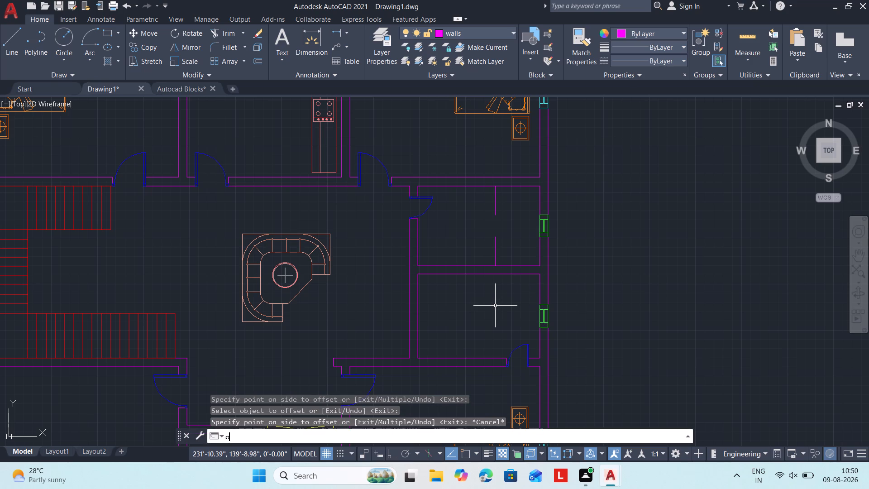
key(space)
text(4')
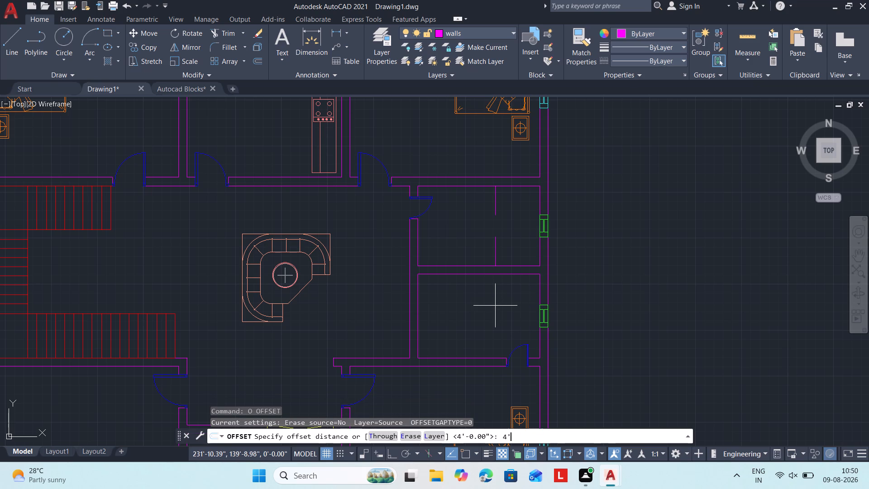
key(Return)
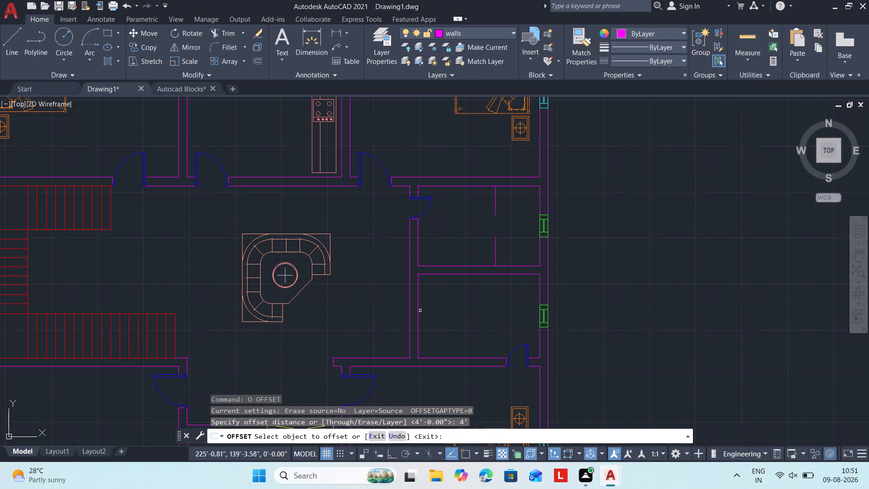
drag(418, 310, 435, 303)
click(468, 309)
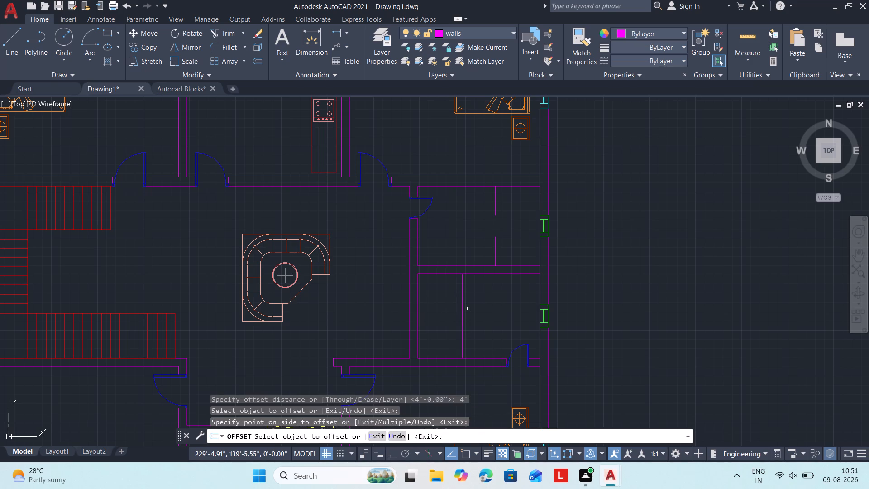
key(Escape)
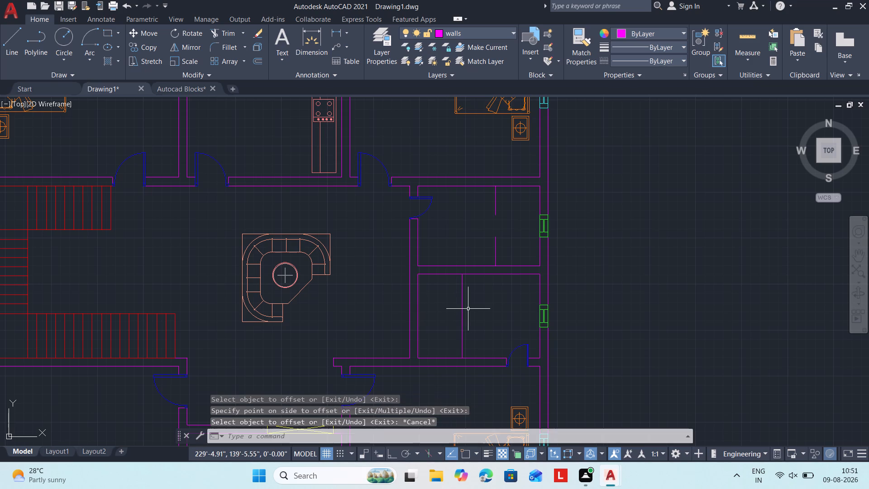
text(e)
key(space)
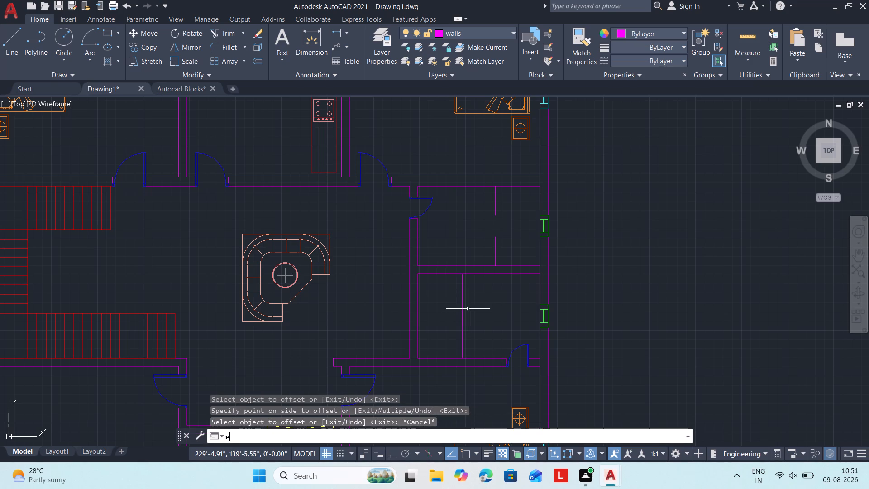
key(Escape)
Extend the two partition line segments in the upper east bathroom toward each other to close the gap between them.
text(ex)
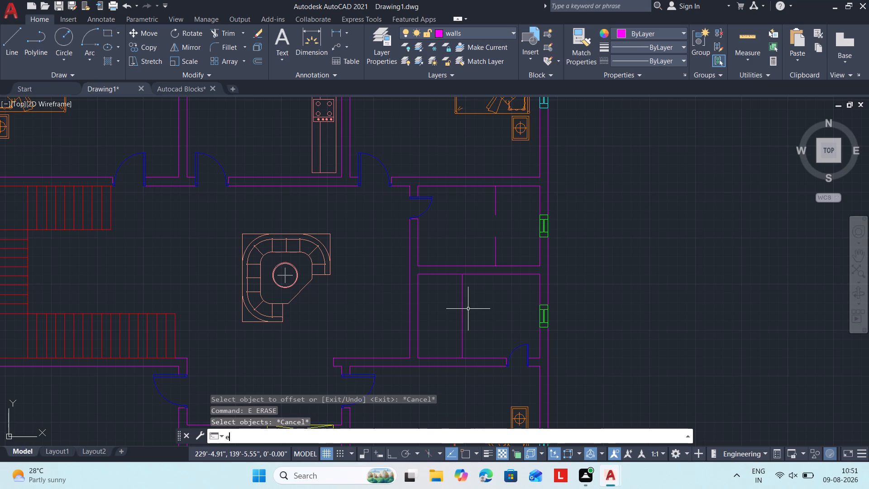
key(space)
drag(511, 245, 505, 241)
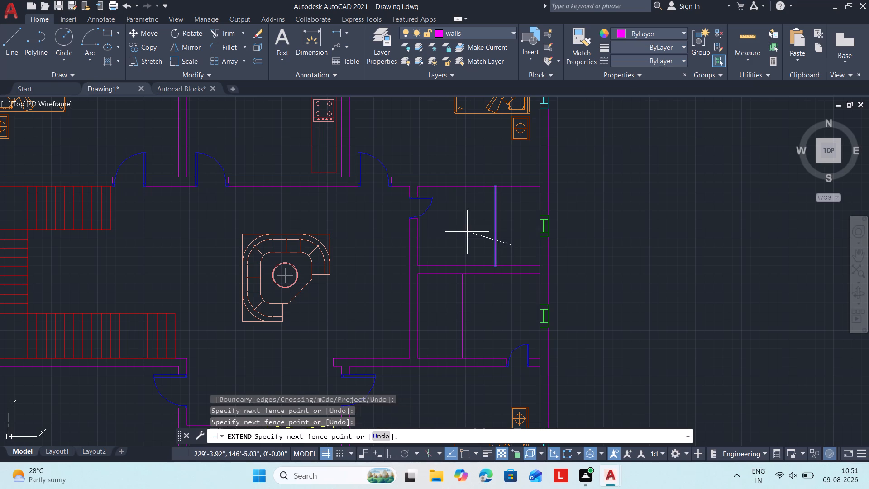
click(467, 232)
key(Escape)
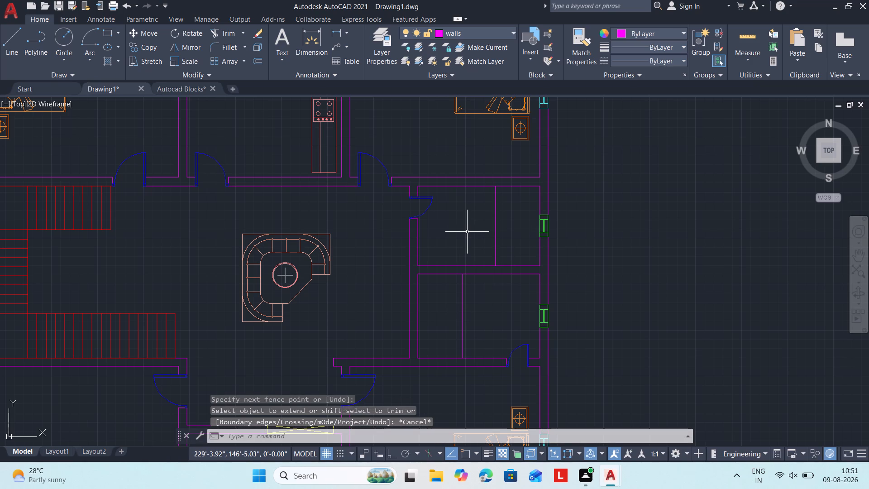
Draw a bathtub outline's north edge about 3' wide and two straight sides about 5' long in the upper bathroom's east compartment.
text(l)
key(space)
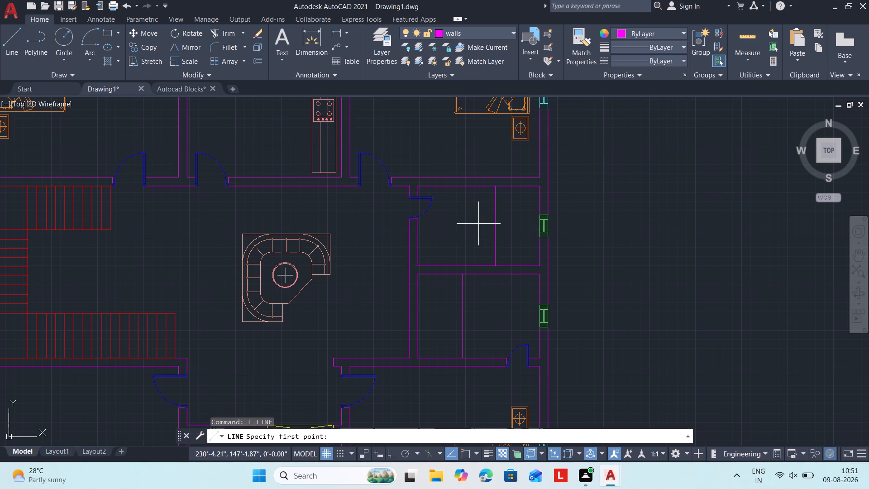
click(500, 192)
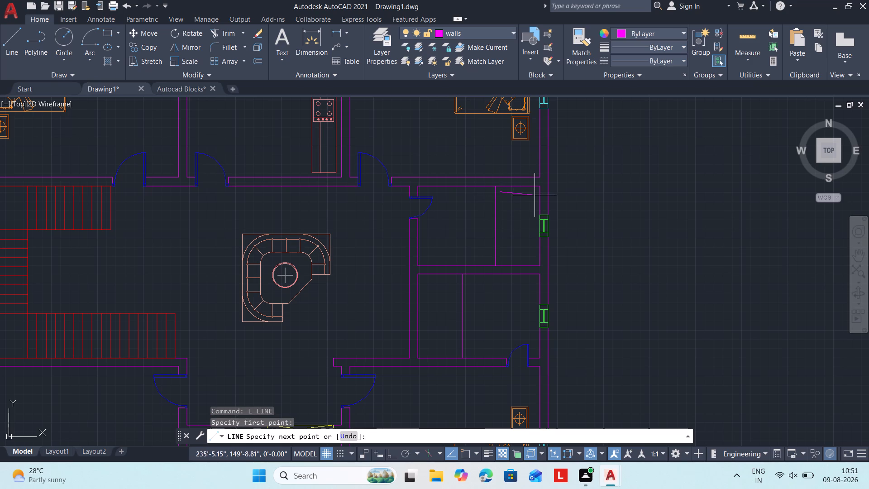
key(F8)
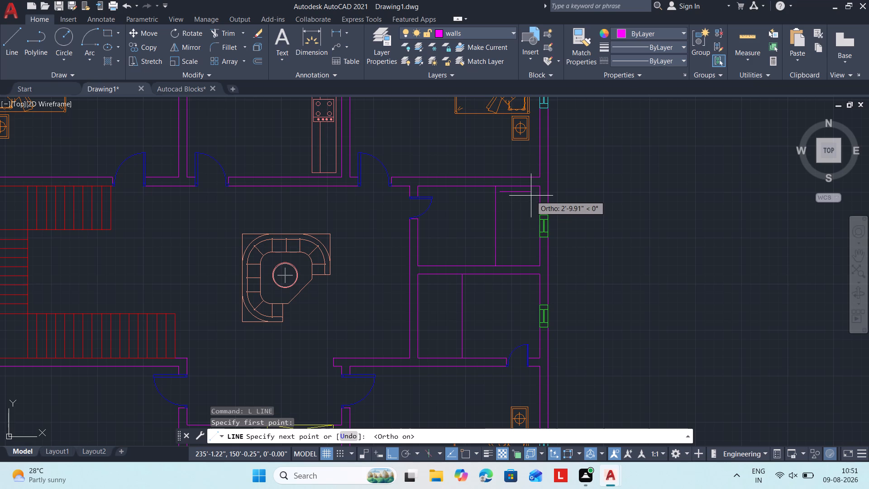
click(534, 194)
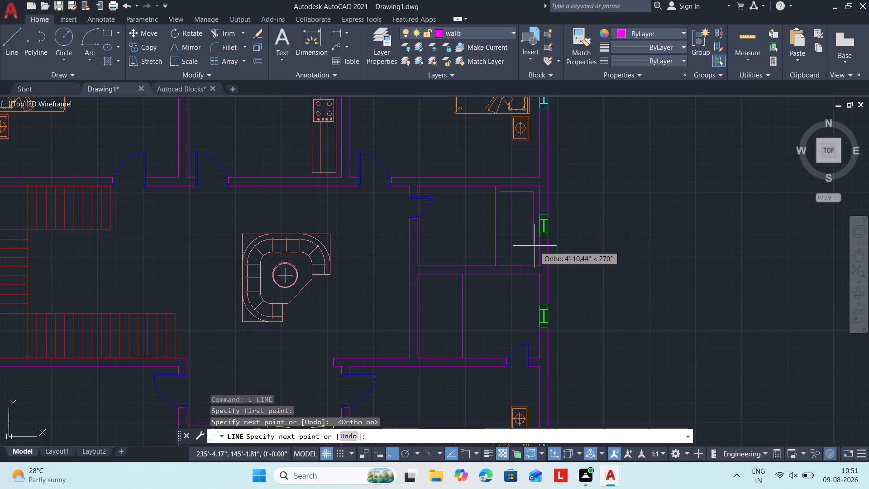
click(535, 250)
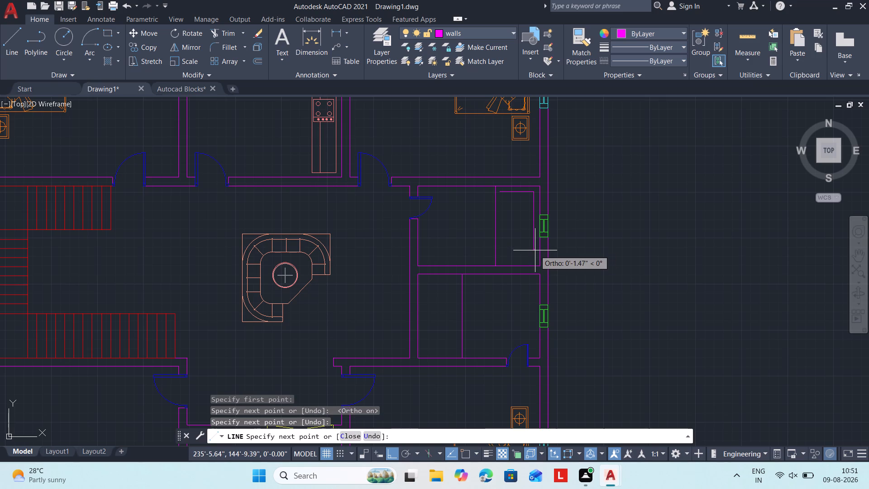
key(space)
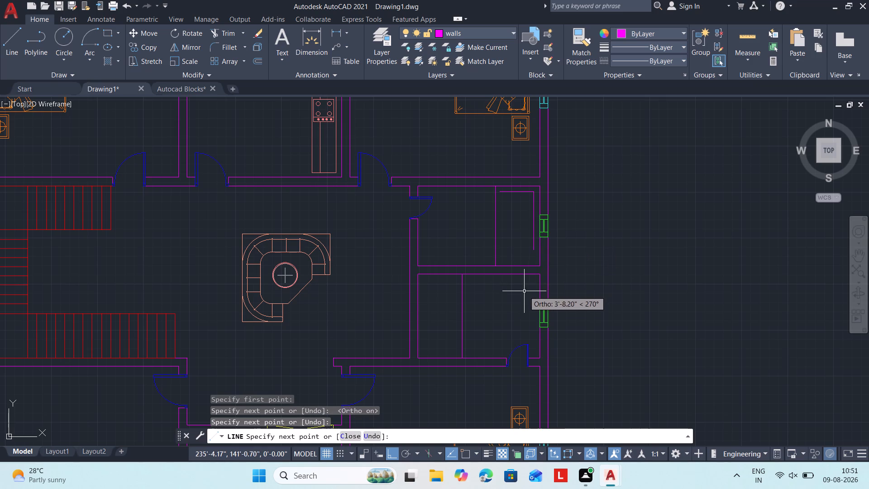
key(space)
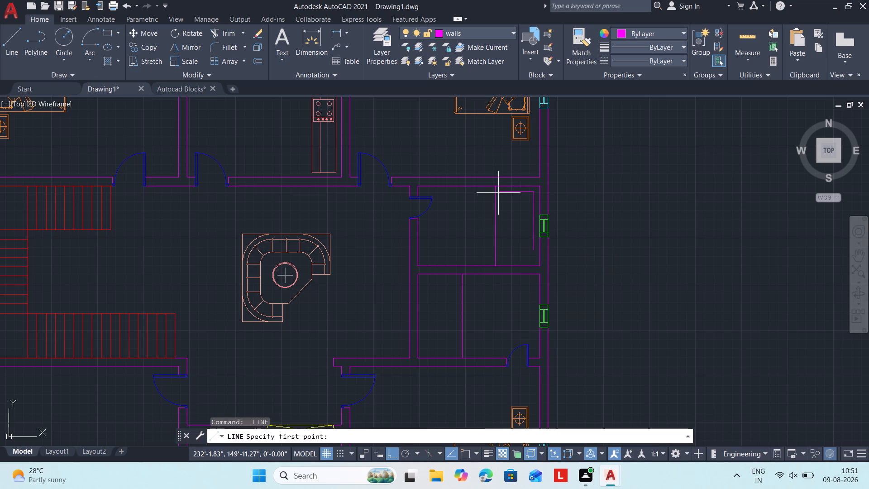
click(499, 192)
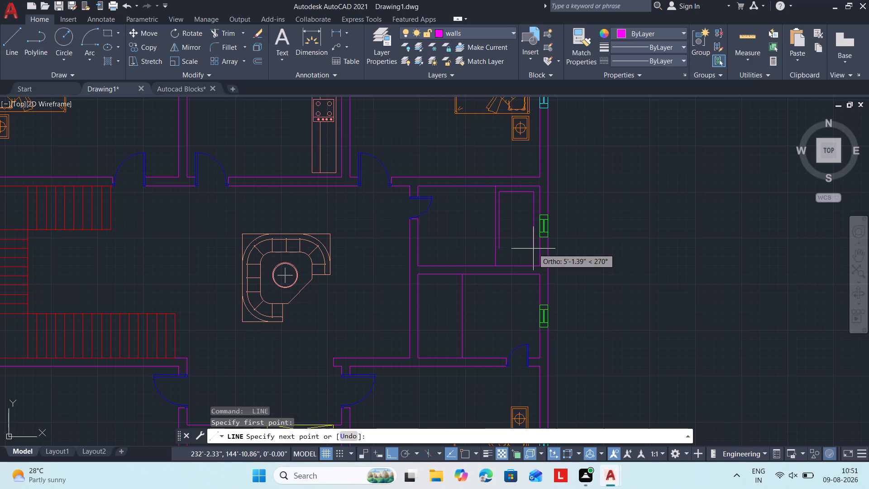
key(F3)
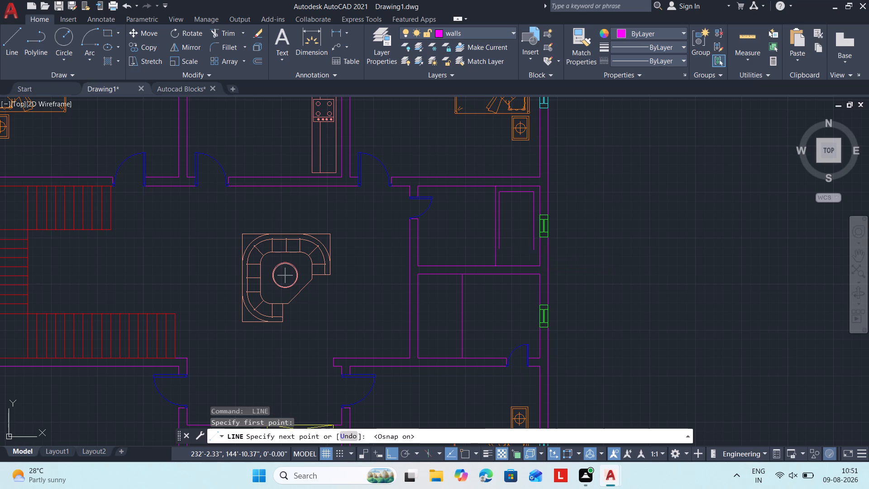
click(499, 249)
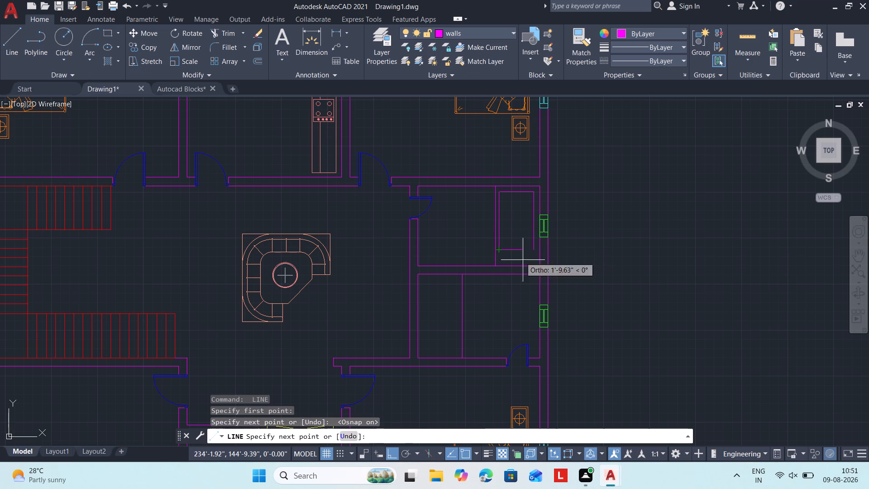
key(Escape)
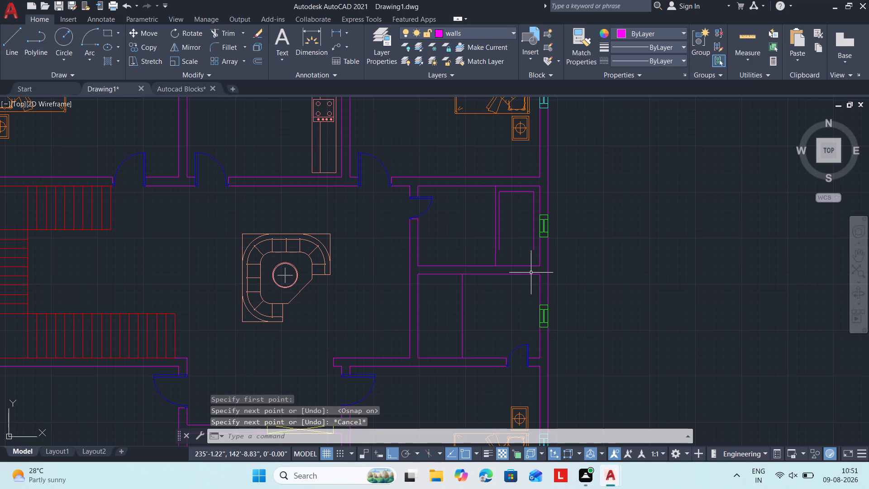
Fillet the open south ends of the bathtub's two parallel sides to round off that end.
text(f)
key(space)
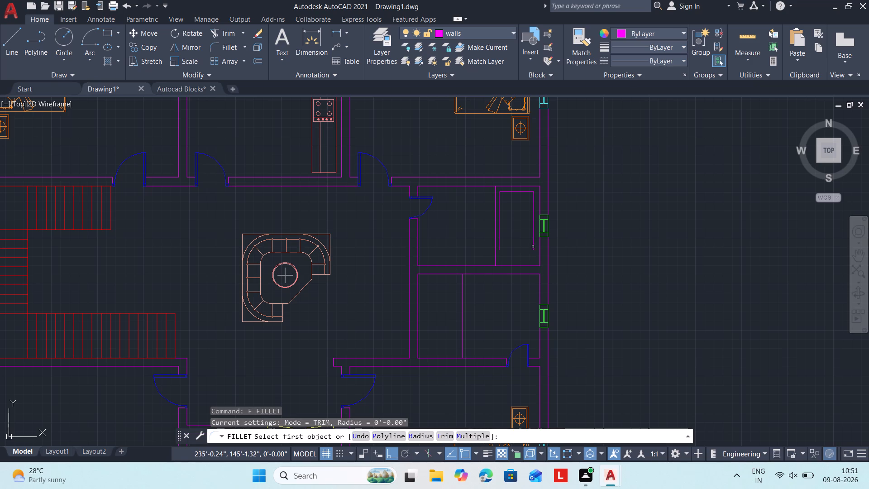
click(533, 249)
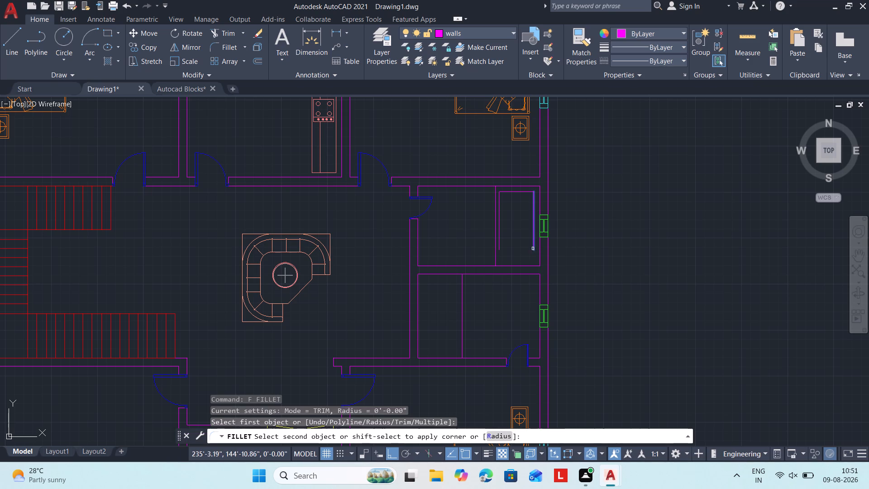
click(498, 249)
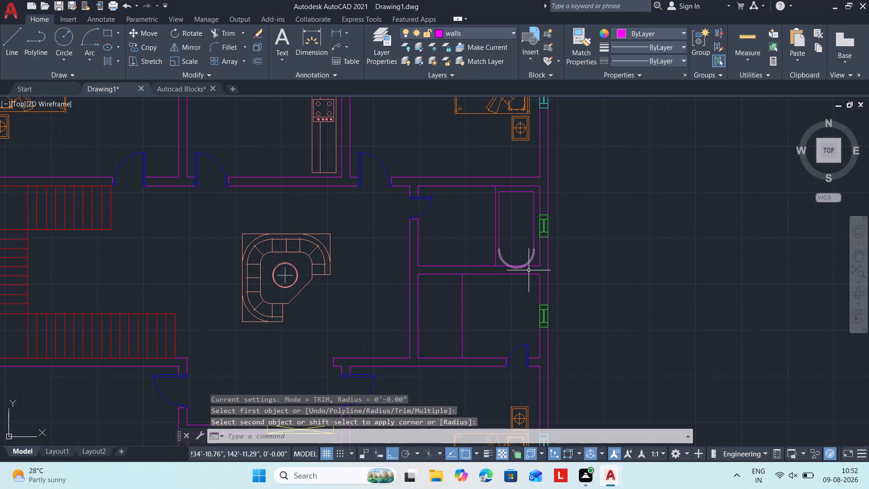
key(Escape)
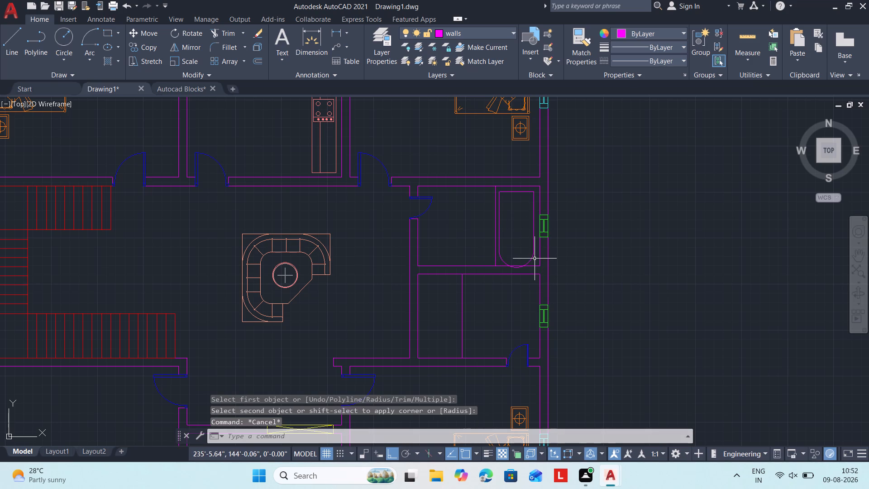
Scale the four bathtub pieces by reference from their northeast corner, using the north edge as reference and about 2'-10" as new length.
click(534, 258)
click(533, 237)
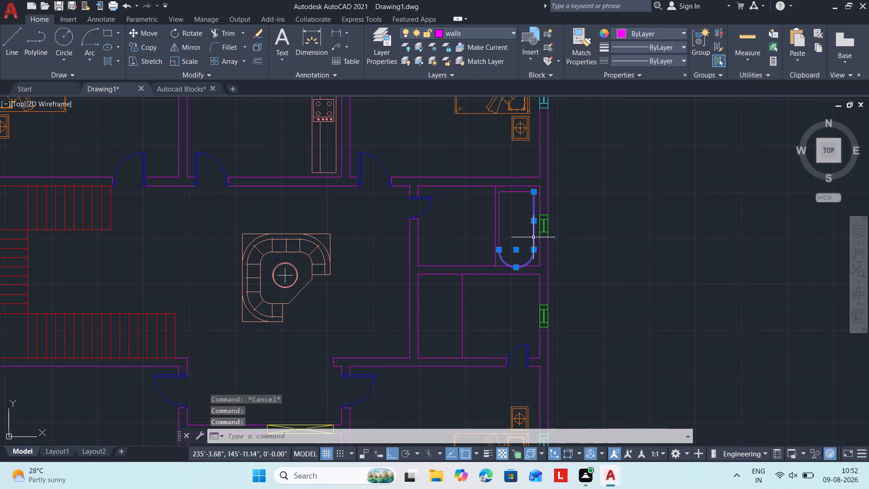
click(519, 193)
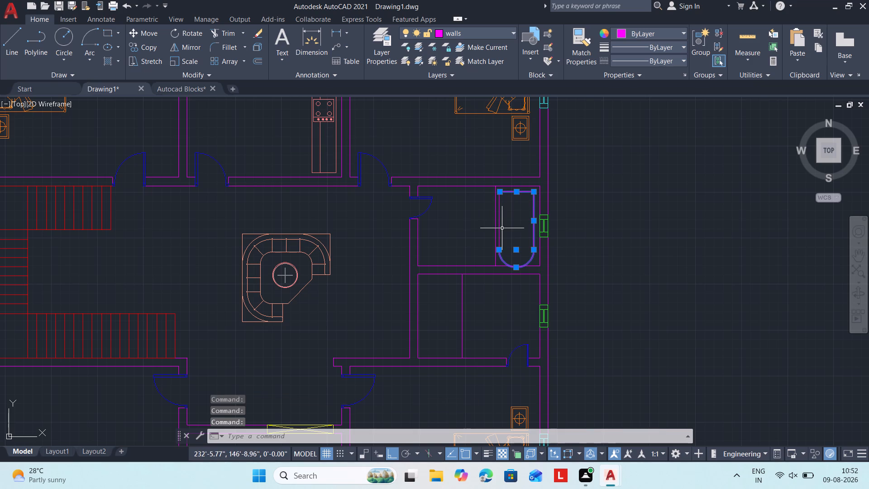
click(499, 234)
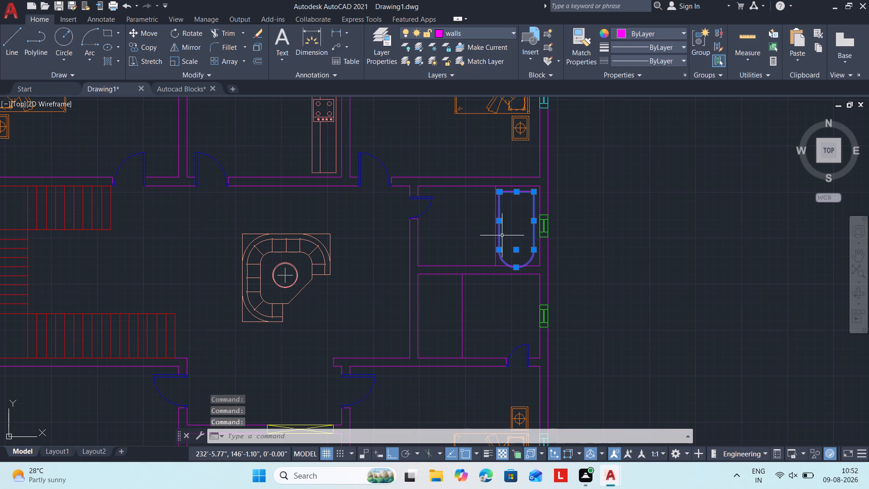
text(sc)
key(space)
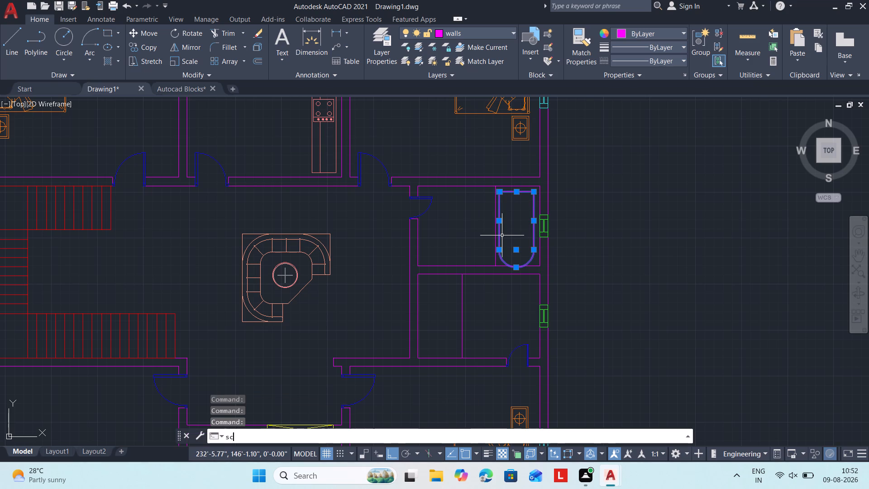
click(532, 193)
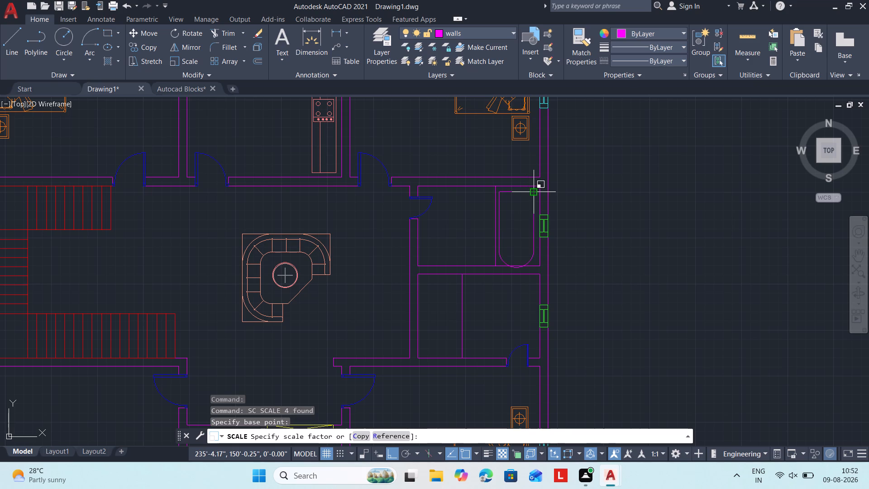
text(r)
key(space)
click(533, 192)
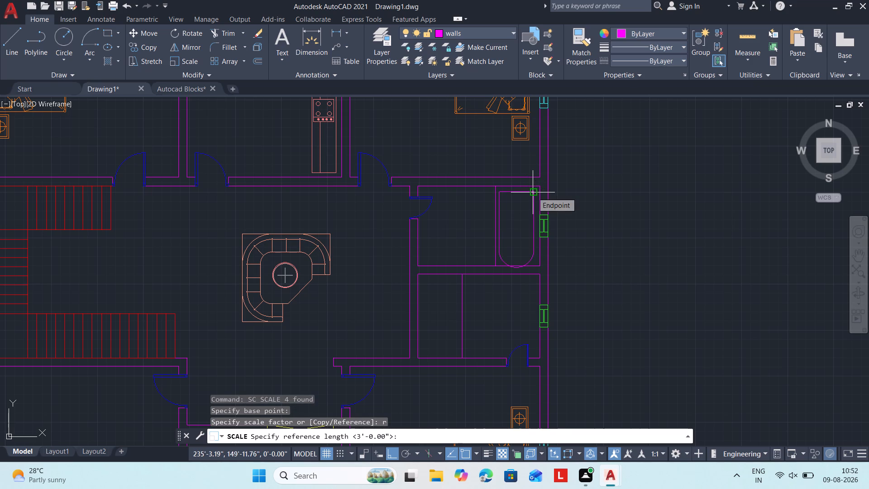
click(501, 192)
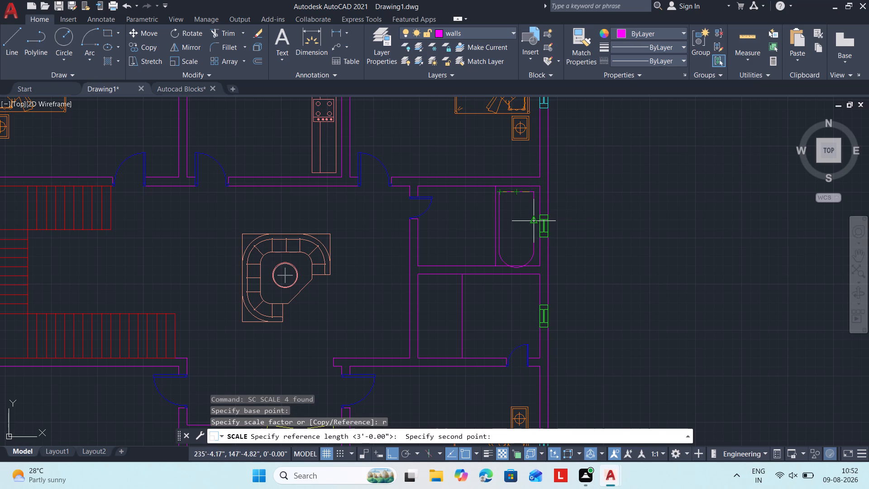
click(530, 196)
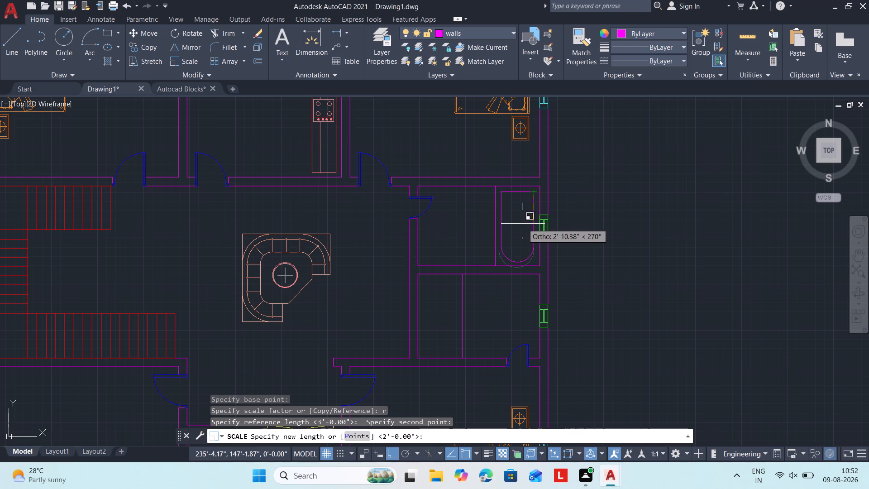
click(523, 224)
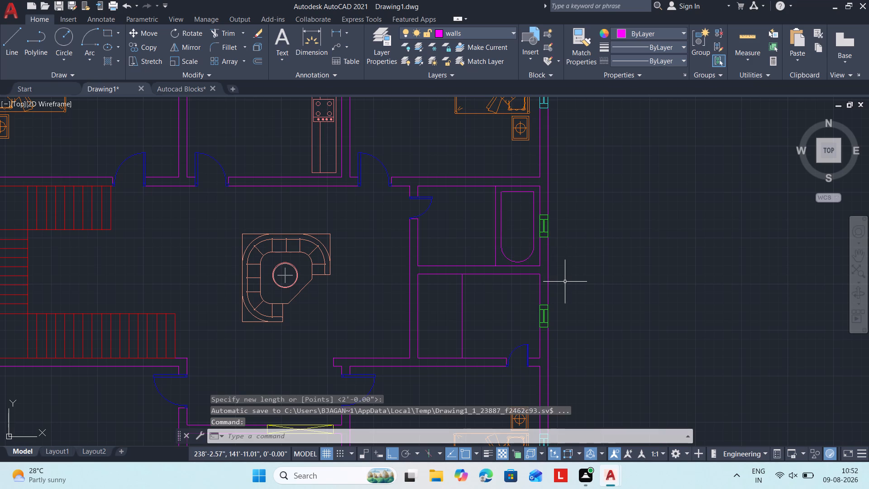
Join the bathtub's three straight edges and rounded end into a single polyline.
click(536, 262)
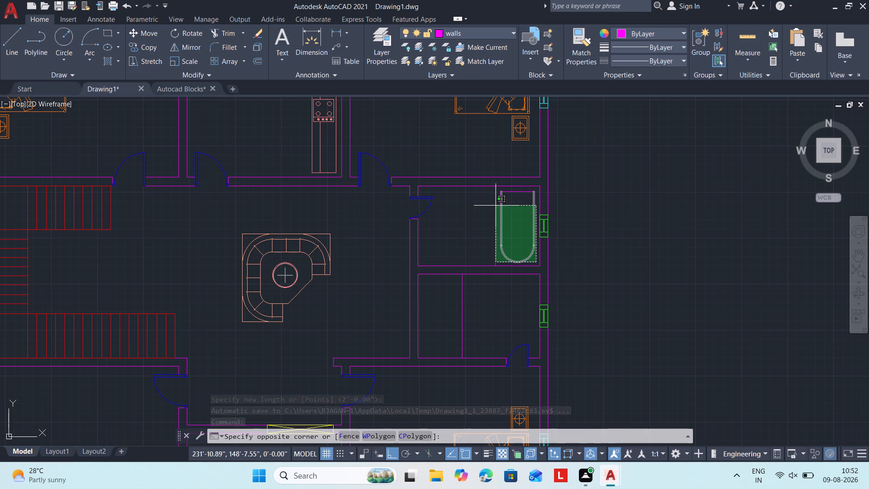
click(497, 192)
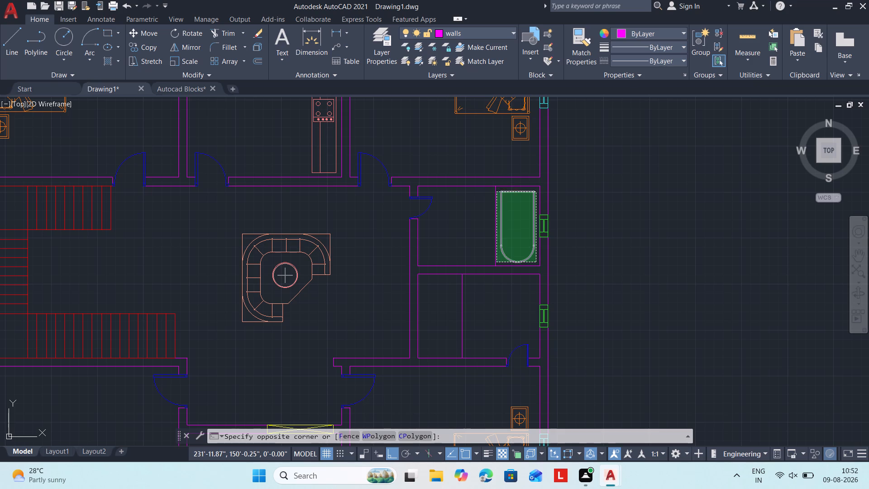
text(j)
key(space)
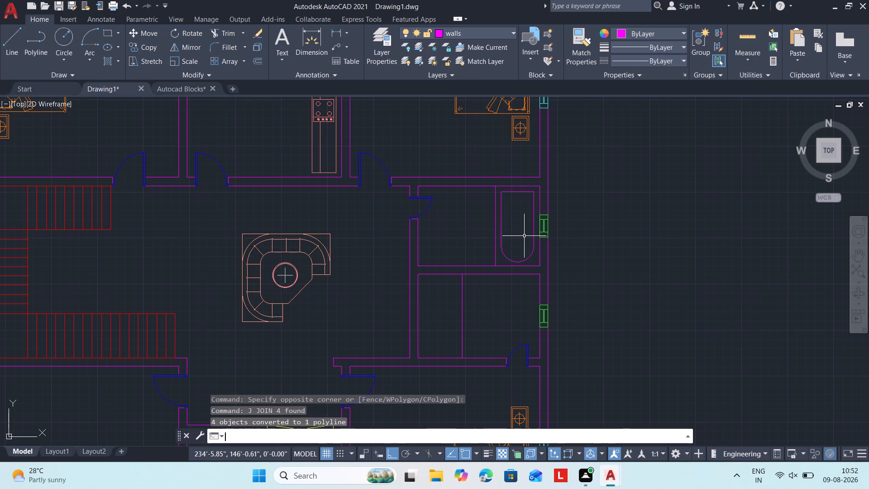
Copy the bathtub outline from its northeast corner about 17' straight east into the open space outside the plan.
drag(535, 262, 530, 250)
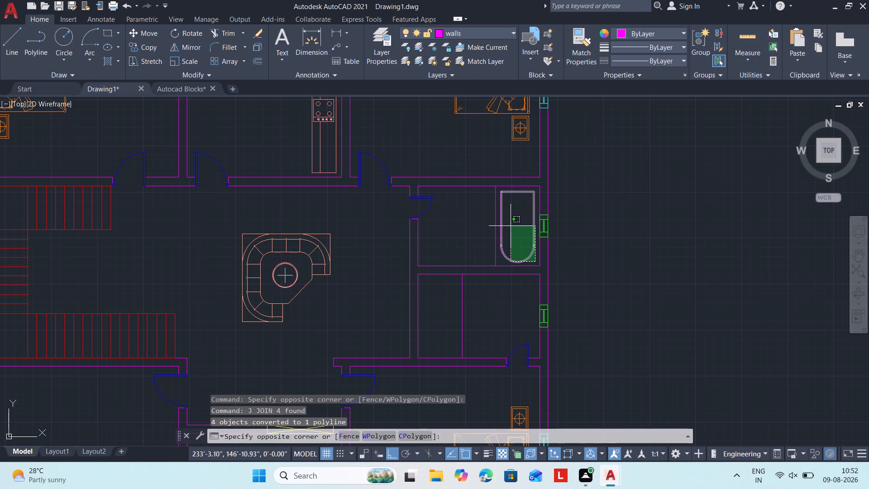
click(511, 226)
text(co)
key(space)
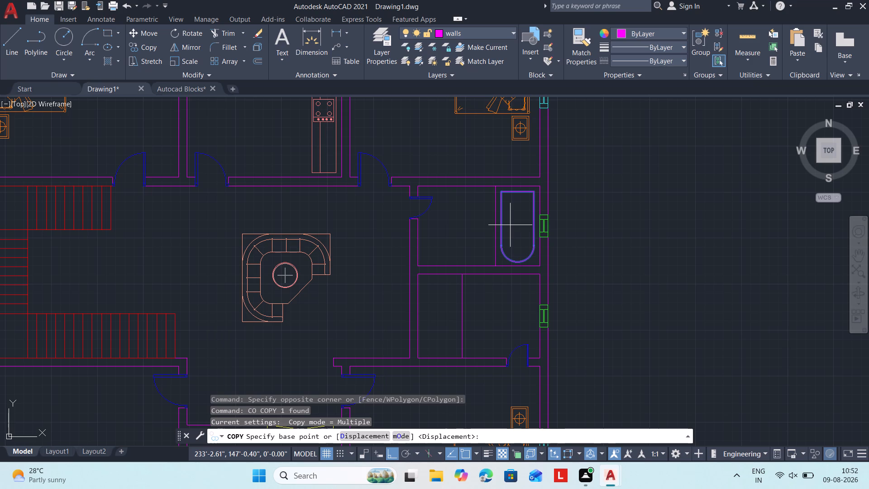
click(532, 194)
click(719, 283)
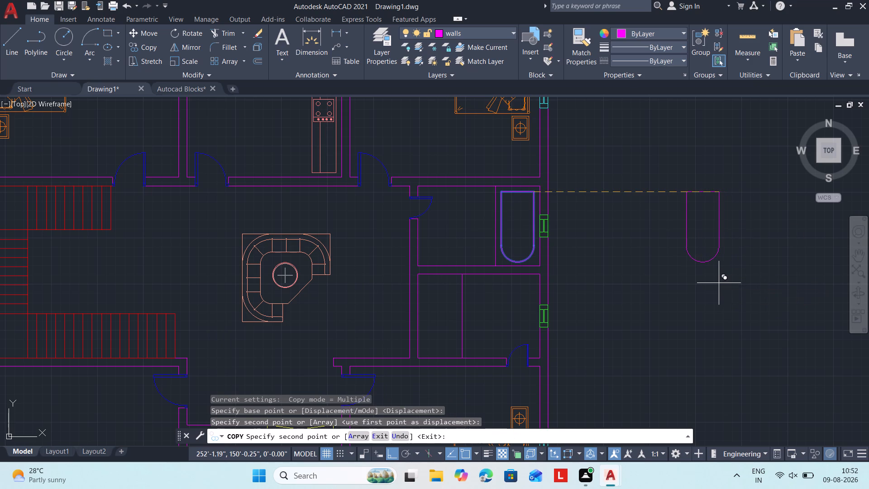
Rotate the copied bathtub outline east of the plan by 180 degrees so its rounded end faces north.
key(Escape)
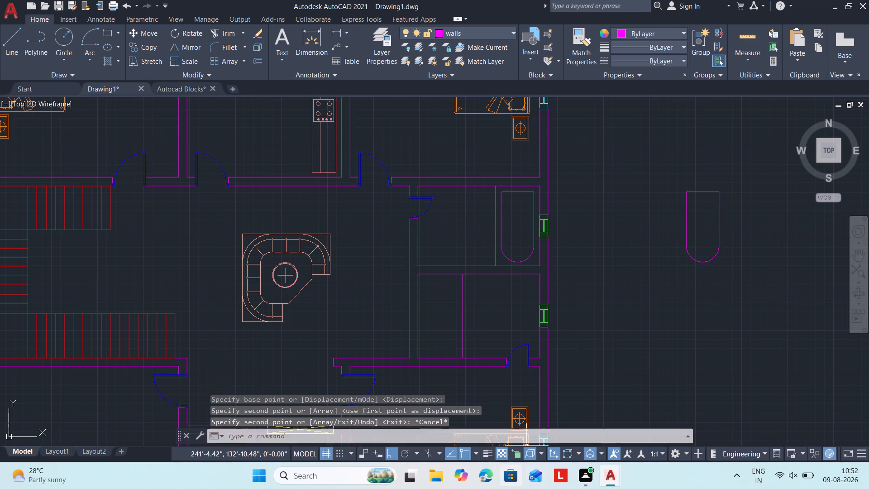
drag(738, 309, 733, 254)
click(662, 172)
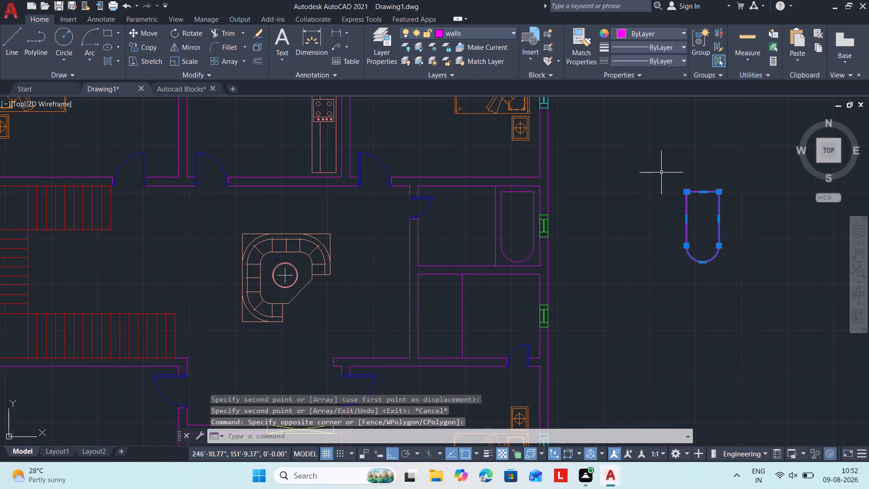
text(ro)
key(space)
scroll(672, 235, down, 2)
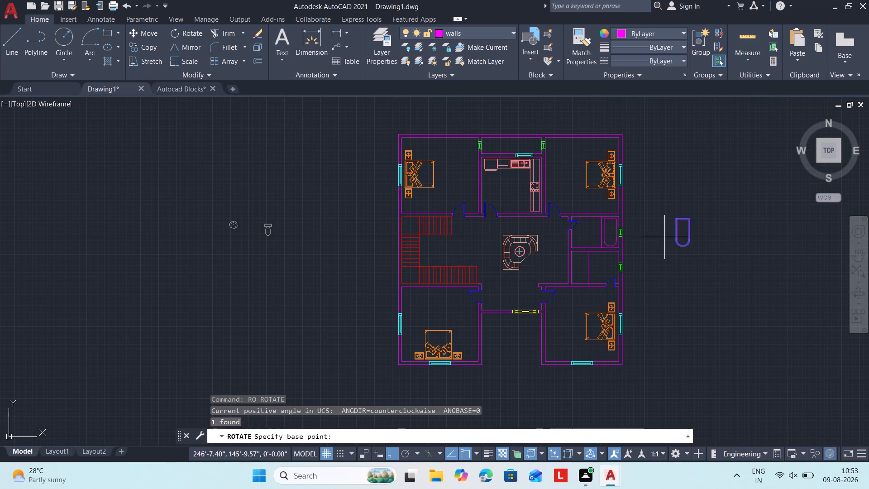
click(718, 220)
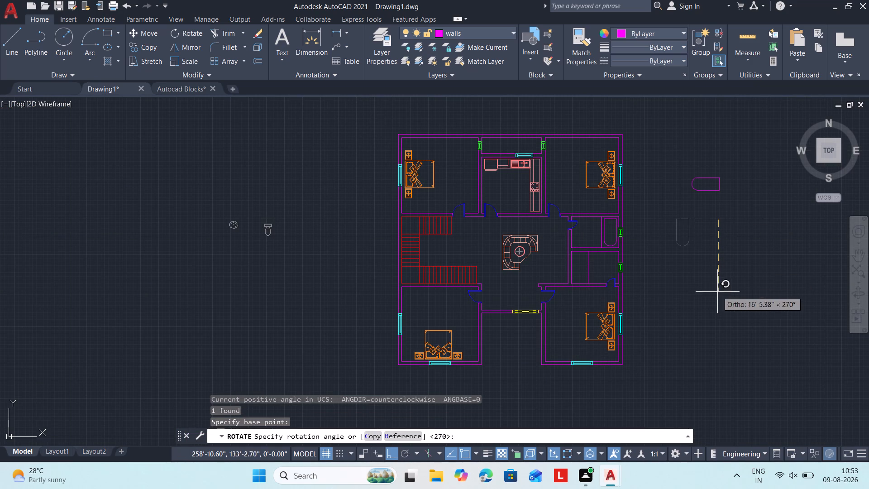
click(652, 226)
Copy the rotated bathtub into the narrow west compartment of the south bathroom, placing it freely without object snap or ortho.
drag(765, 250, 769, 225)
click(728, 155)
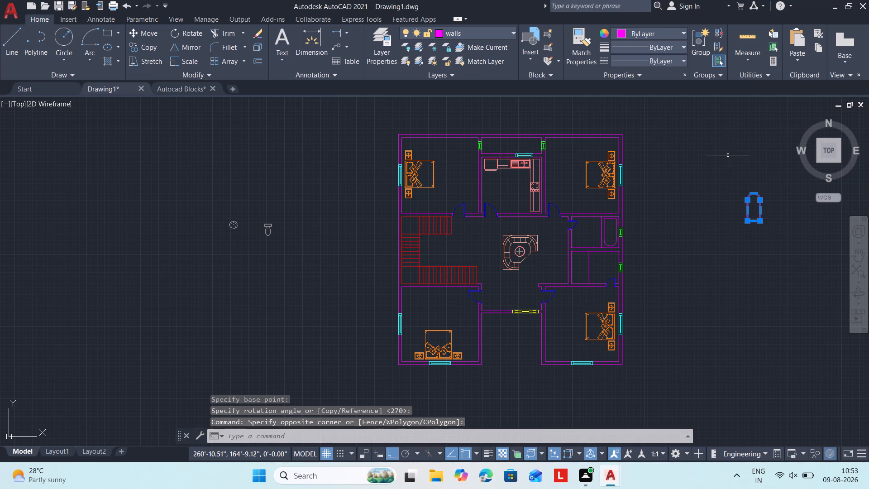
text(co)
key(space)
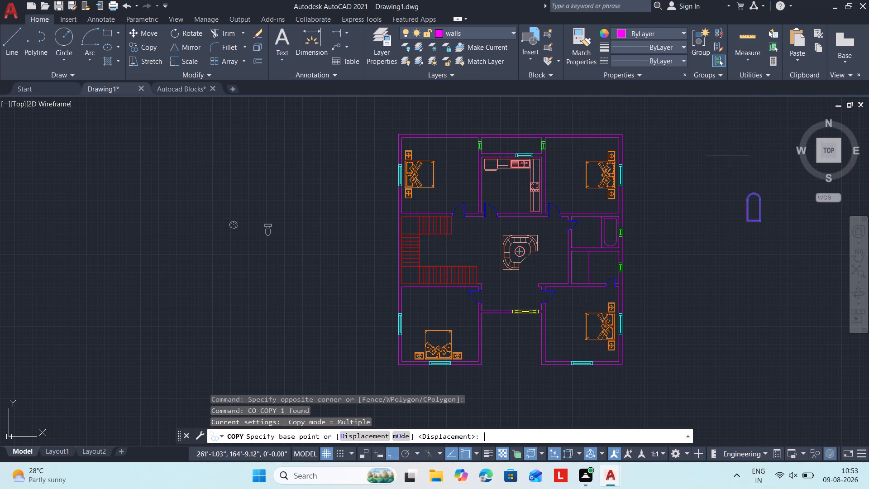
scroll(724, 230, up, 1)
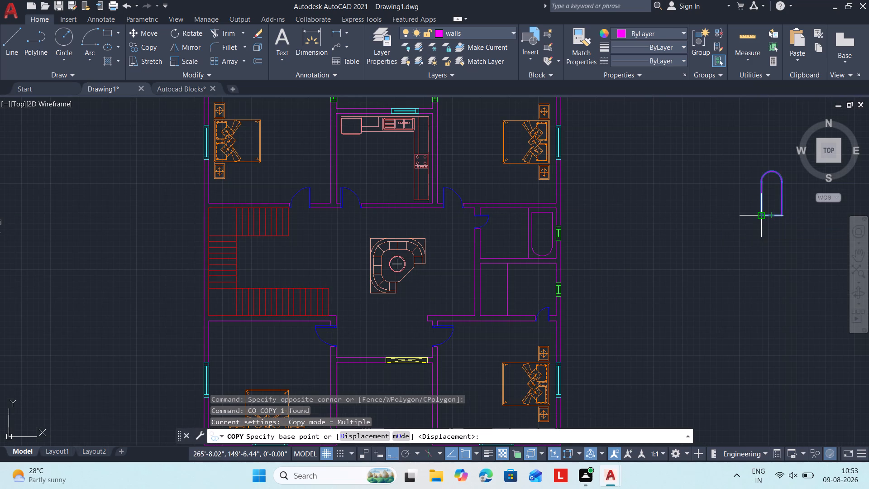
key(F3)
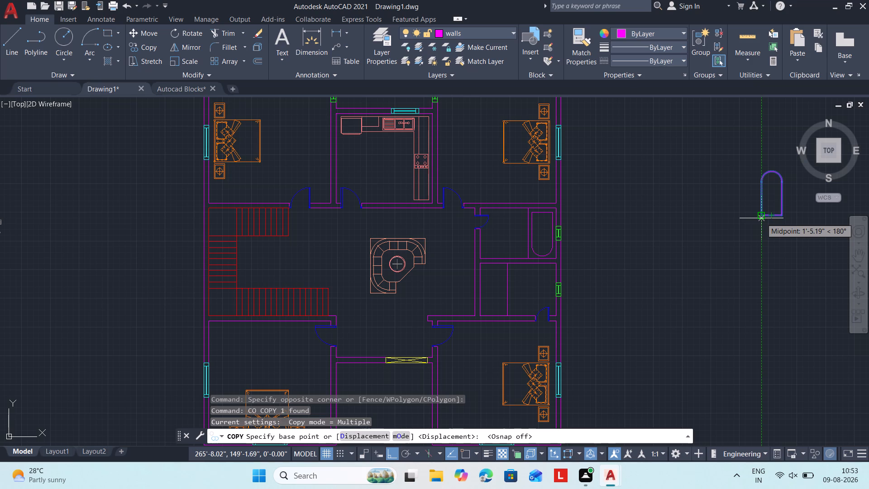
key(F3)
key(F3)
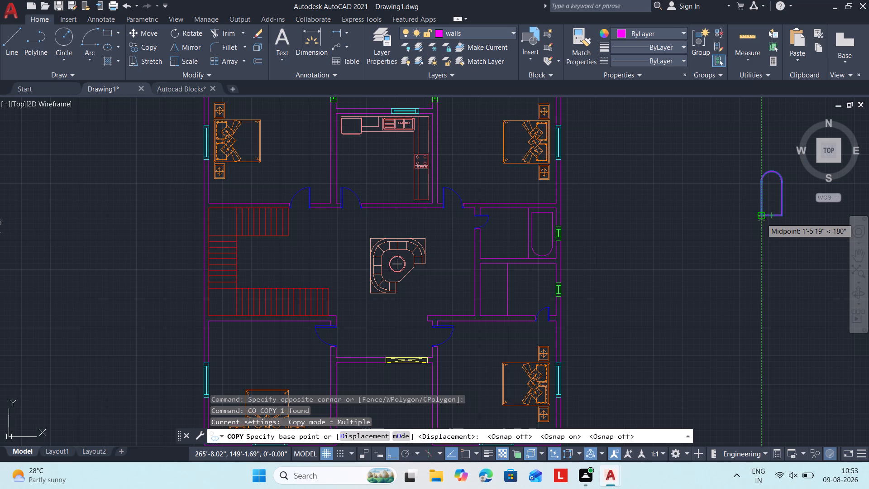
click(761, 218)
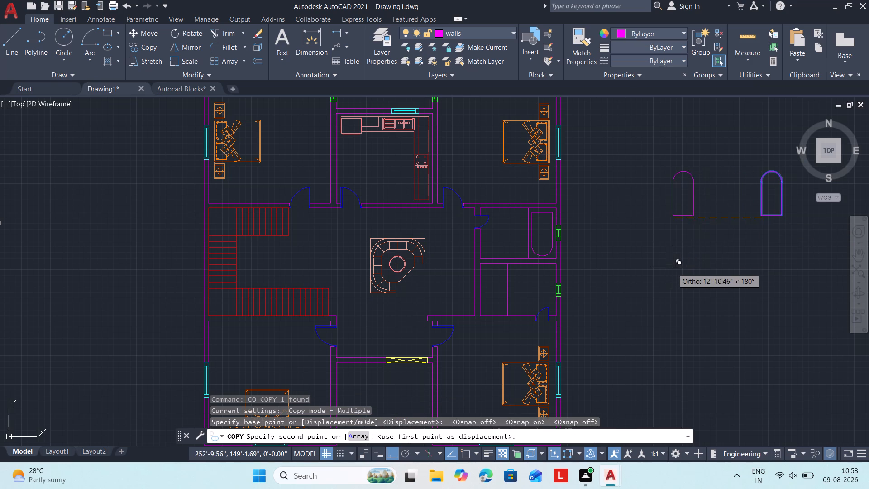
key(F8)
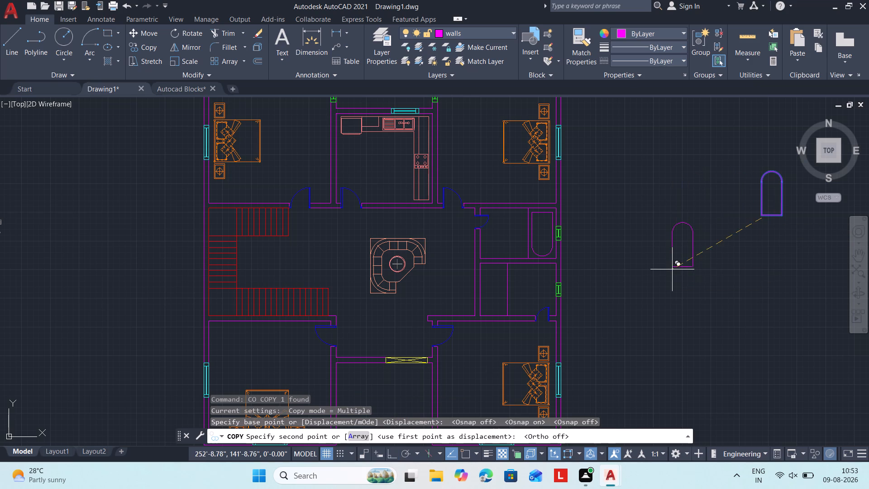
click(483, 315)
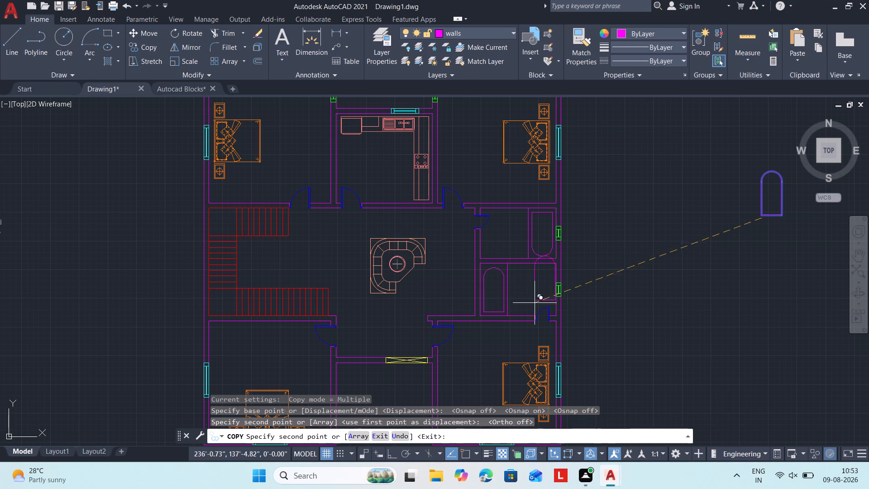
key(Escape)
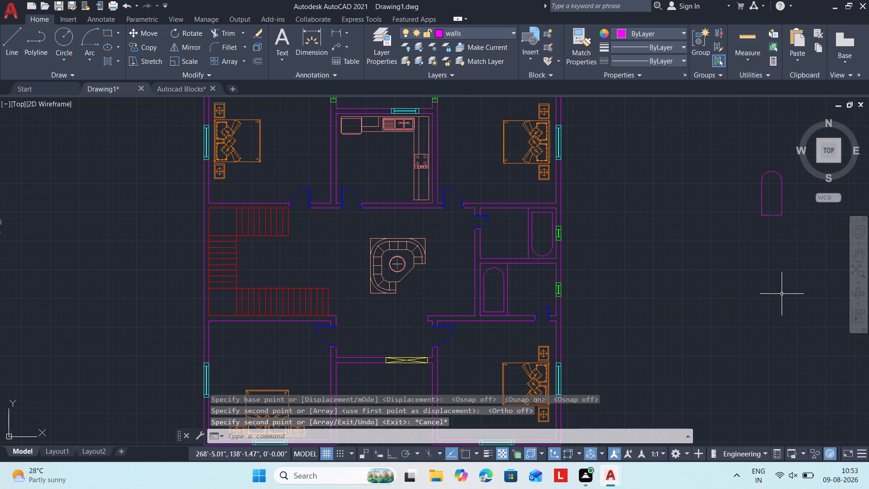
Erase the spare bathtub outline east of the plan.
drag(790, 285, 788, 245)
click(745, 153)
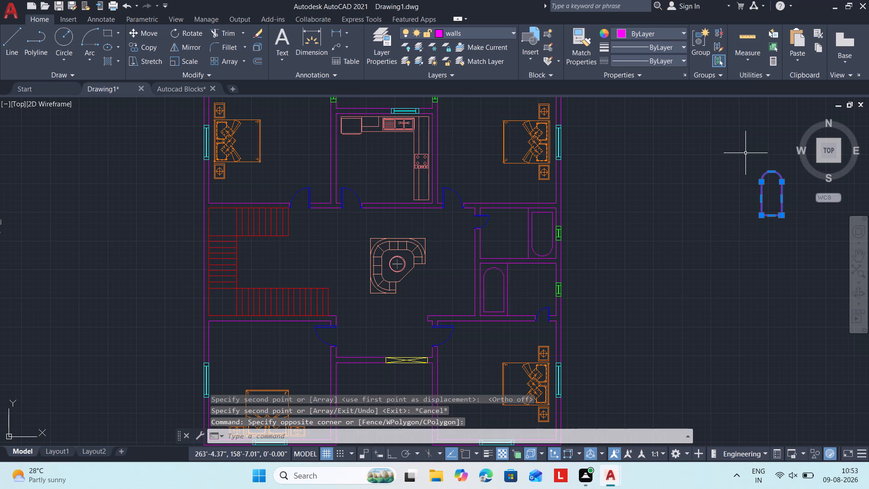
text(e)
key(space)
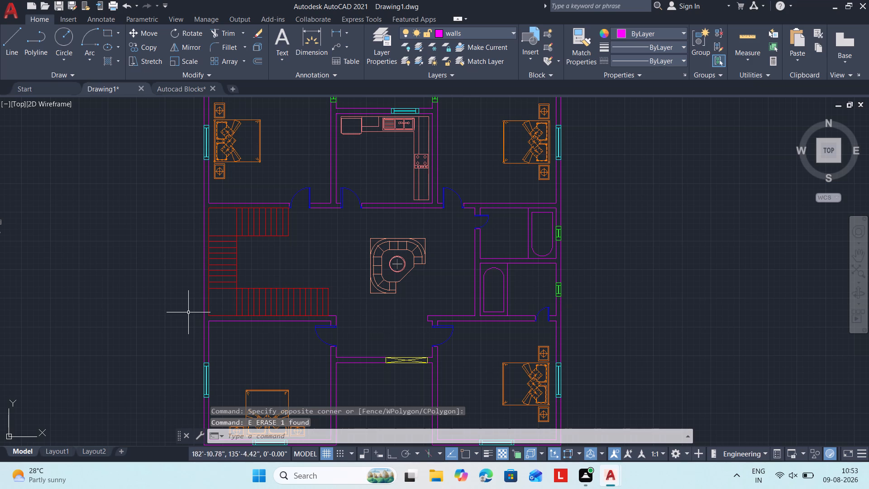
Rotate the oval sink west of the plan by 270 degrees with ortho on, and make furniture the current layer.
scroll(184, 316, down, 2)
middle_drag(104, 301, 189, 316)
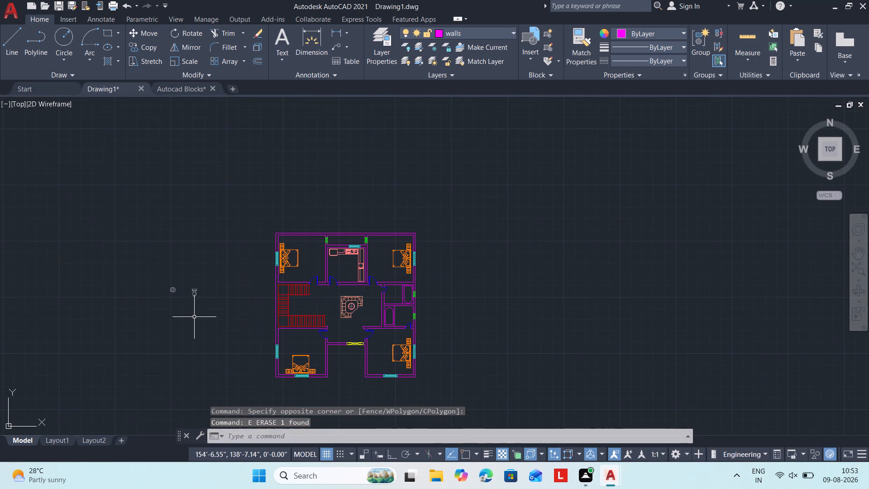
scroll(195, 317, up, 1)
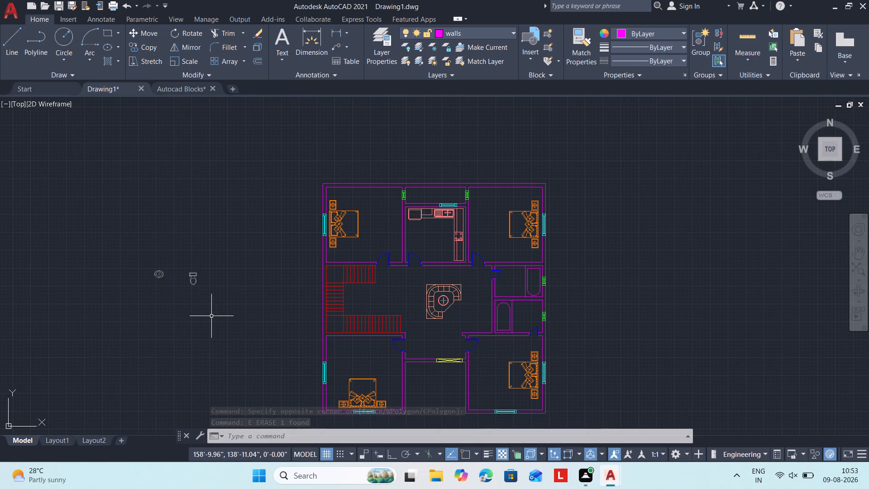
drag(175, 300, 168, 292)
click(142, 260)
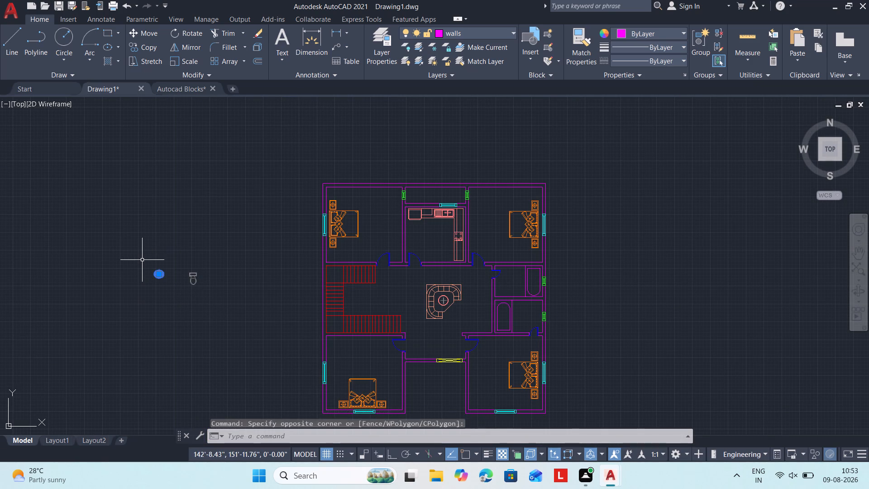
text(ri)
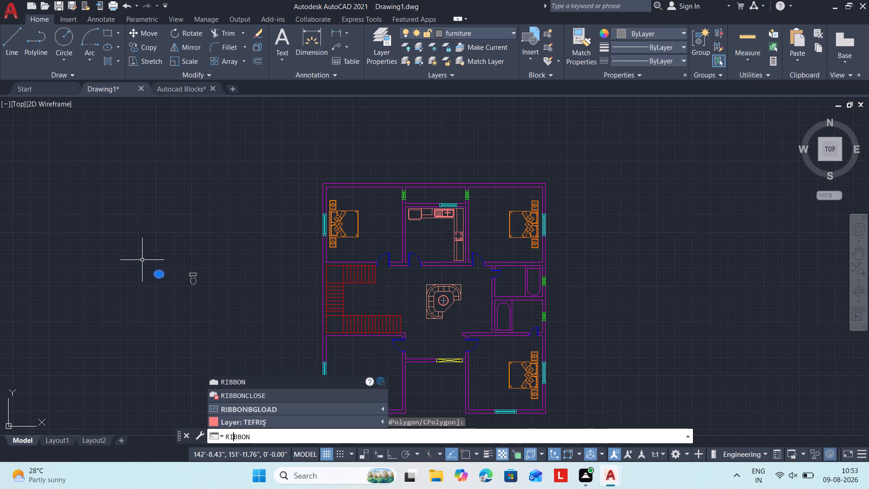
key(BackSpace)
key(o)
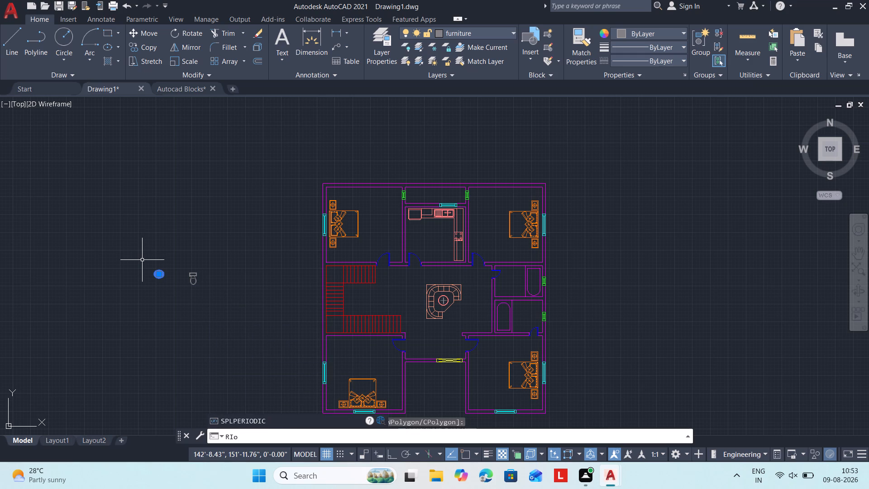
key(BackSpace)
key(BackSpace)
key(o)
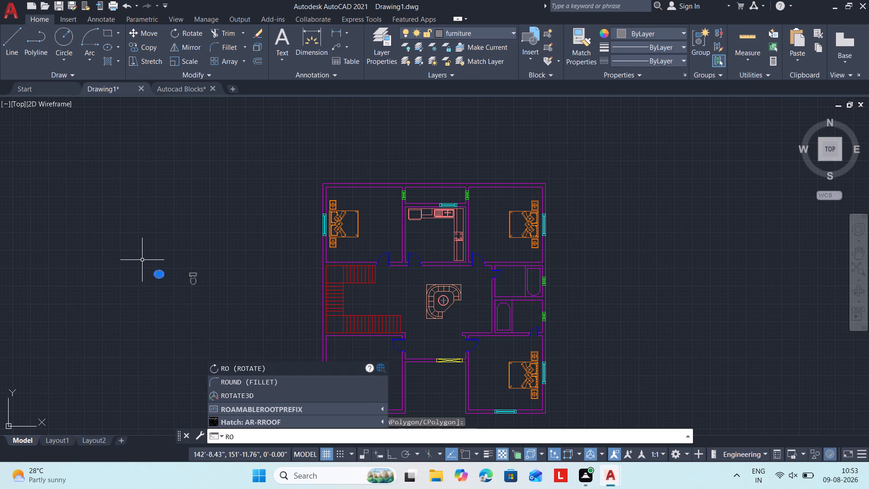
key(space)
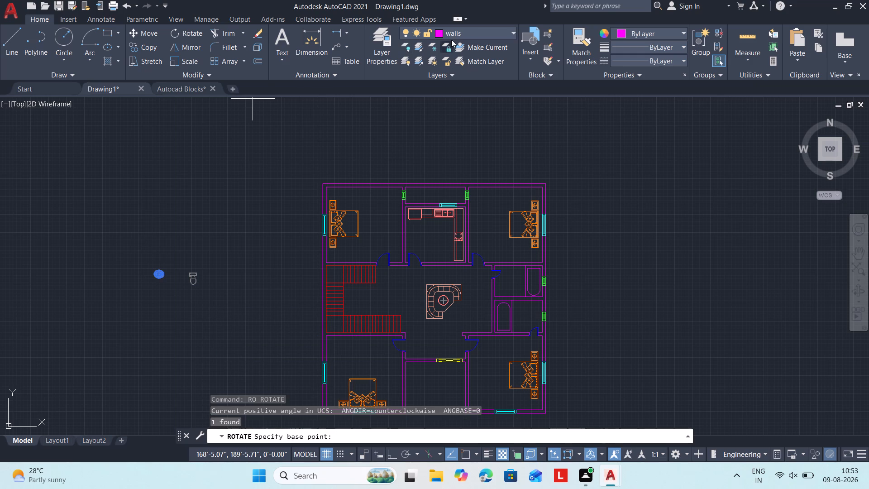
click(461, 34)
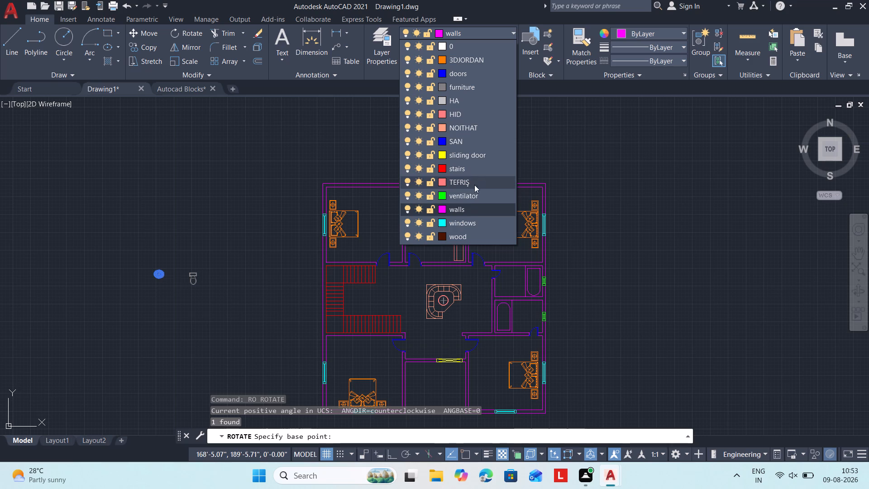
click(461, 86)
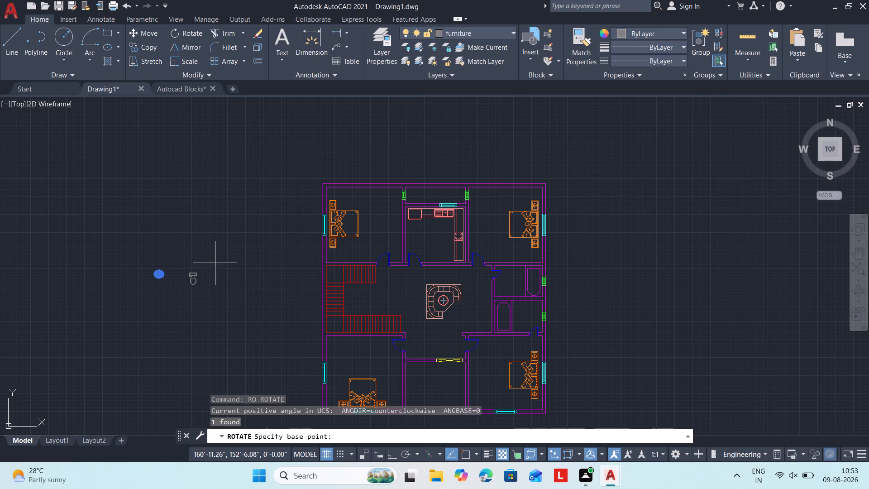
scroll(181, 299, up, 1)
middle_drag(181, 299, 286, 310)
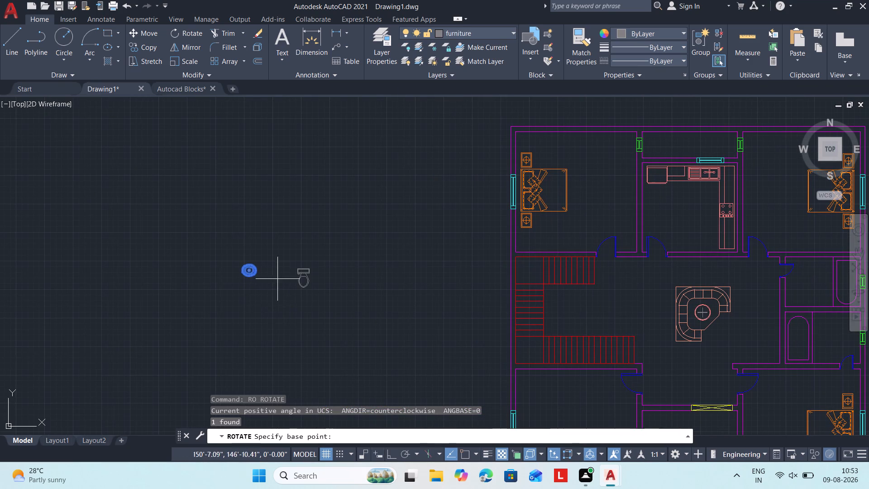
drag(280, 262, 280, 266)
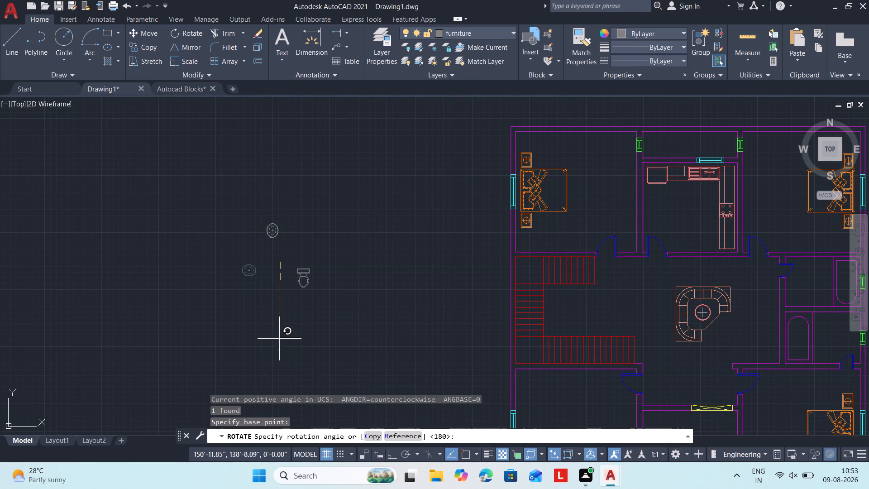
key(F8)
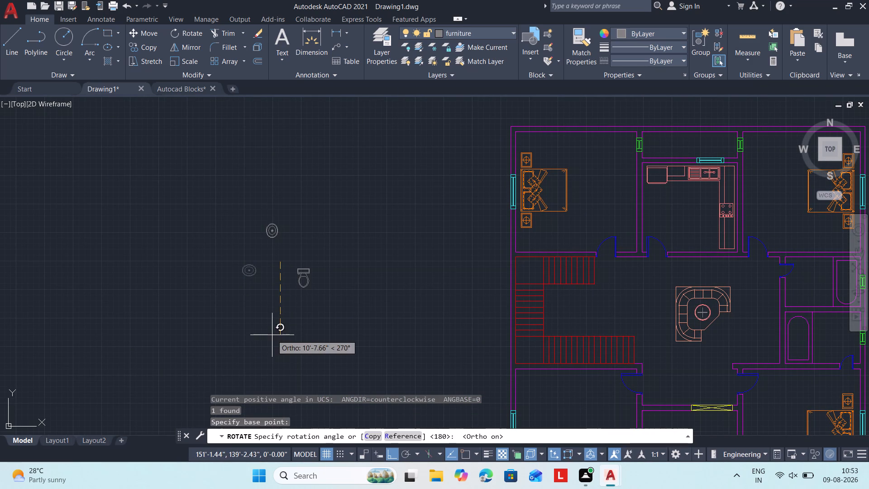
click(277, 284)
key(Escape)
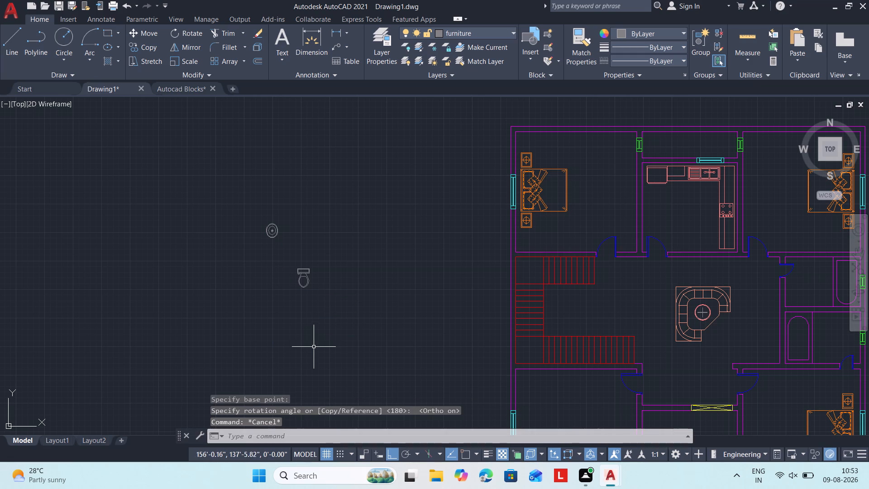
Copy the oval sink by its centre, with ortho off, into the north bathroom by its west wall and the south bathroom by its east window.
drag(279, 243, 274, 213)
click(256, 195)
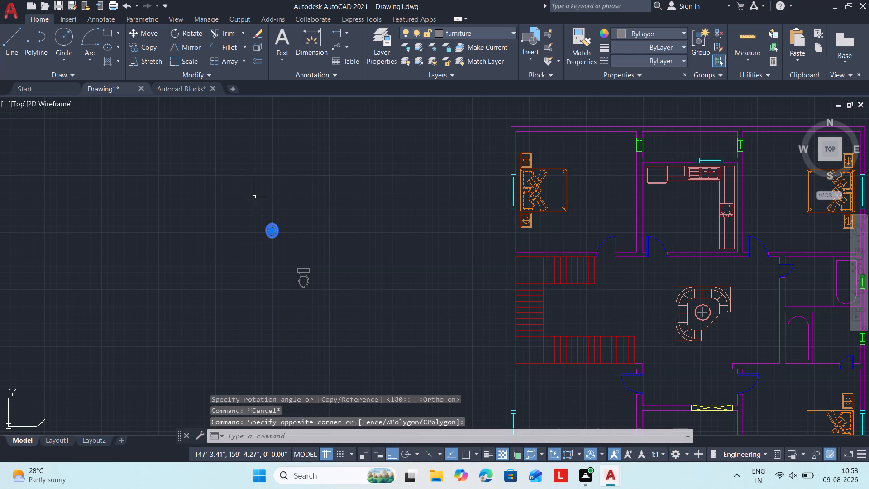
text(co)
key(space)
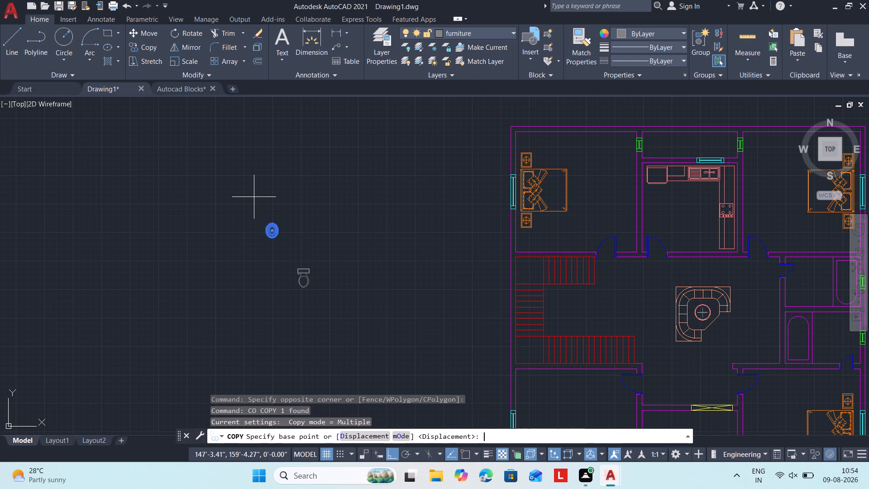
scroll(265, 240, up, 2)
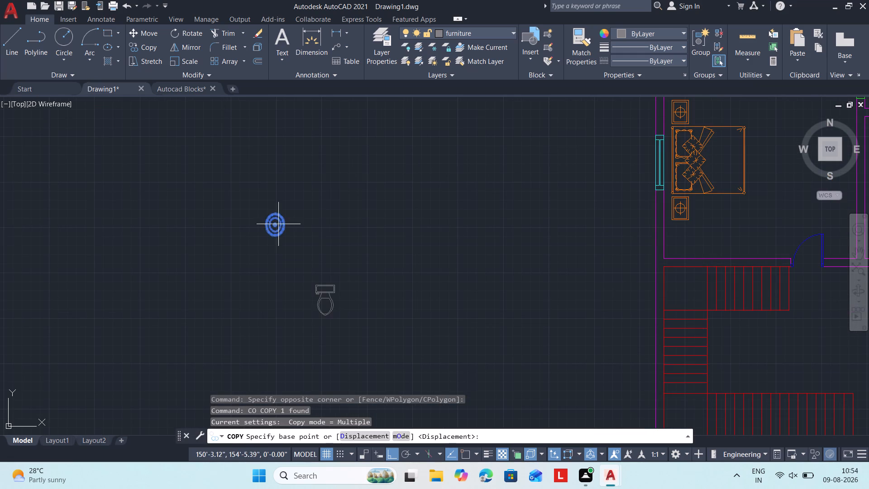
click(275, 225)
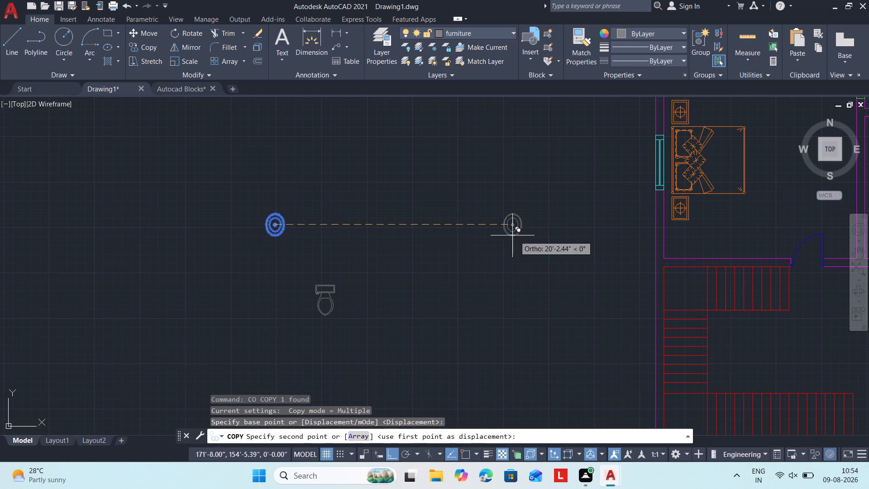
scroll(576, 231, down, 2)
middle_drag(699, 206, 544, 232)
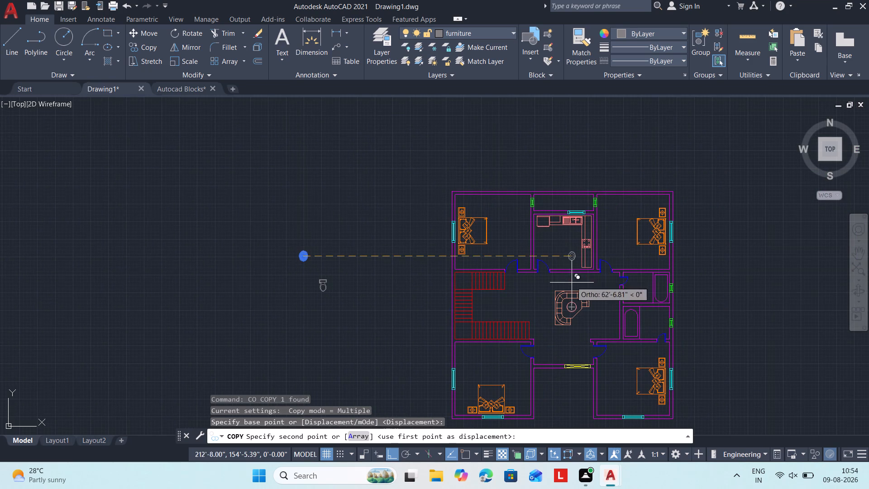
key(F8)
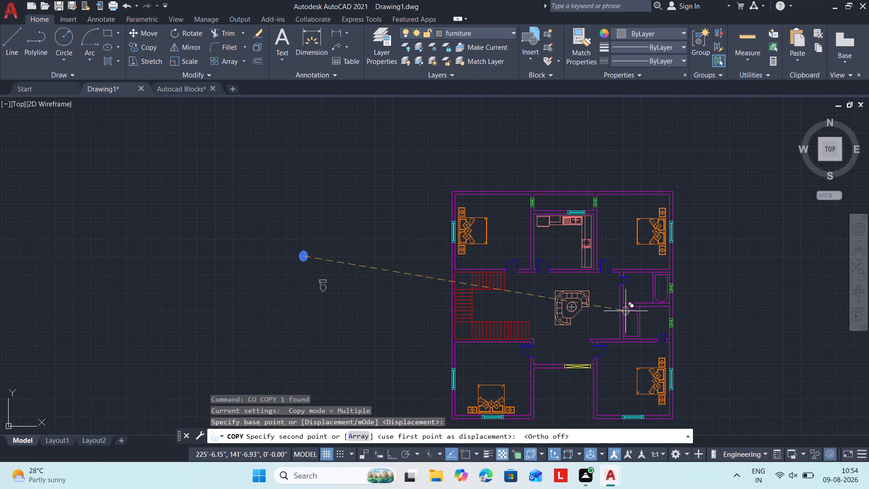
scroll(629, 290, up, 2)
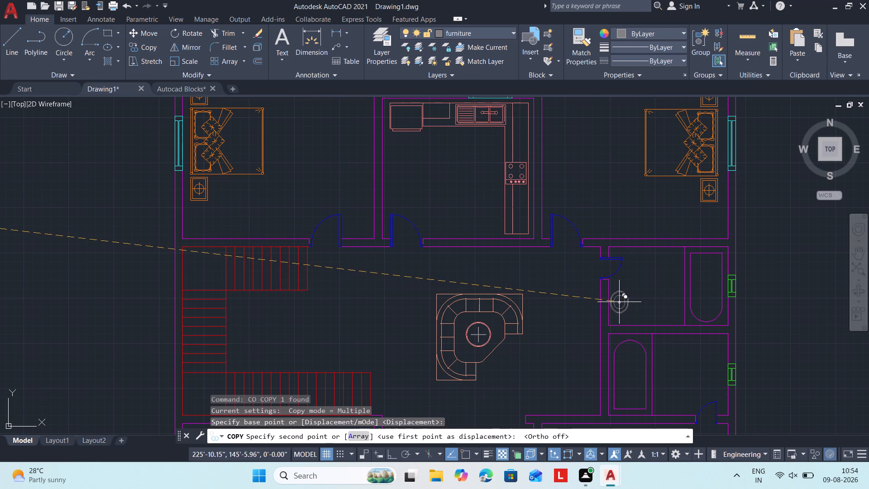
click(619, 302)
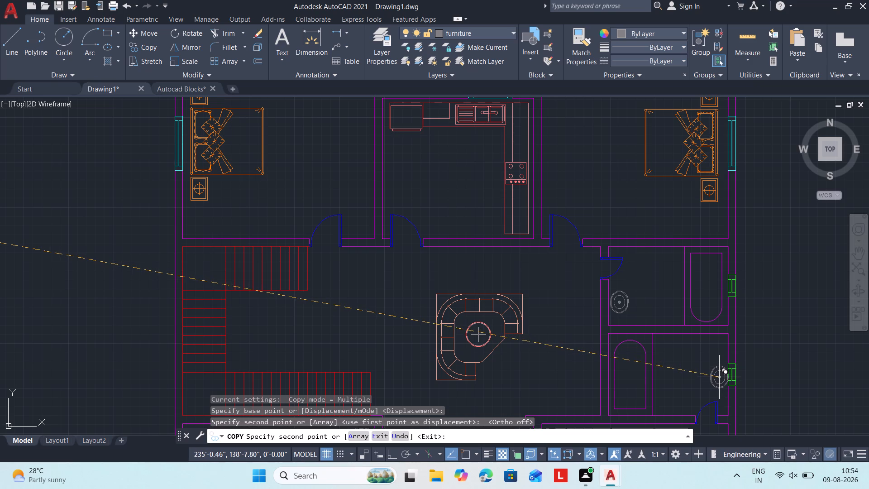
click(717, 375)
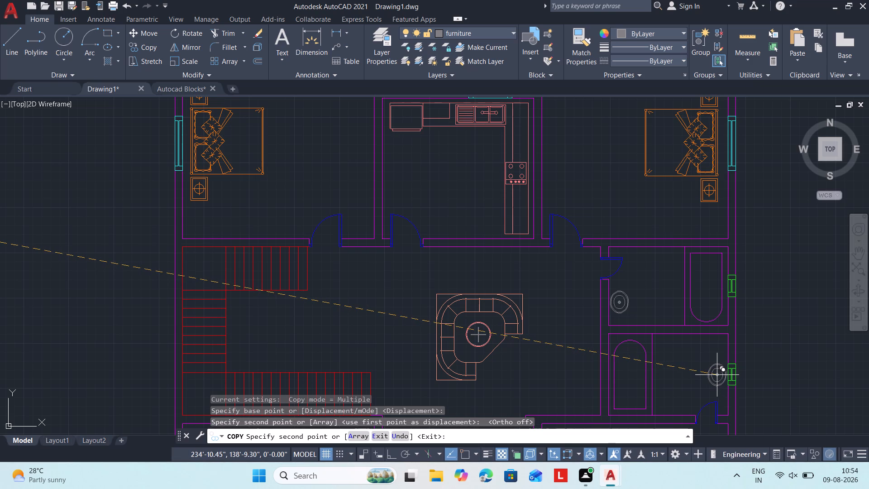
key(Escape)
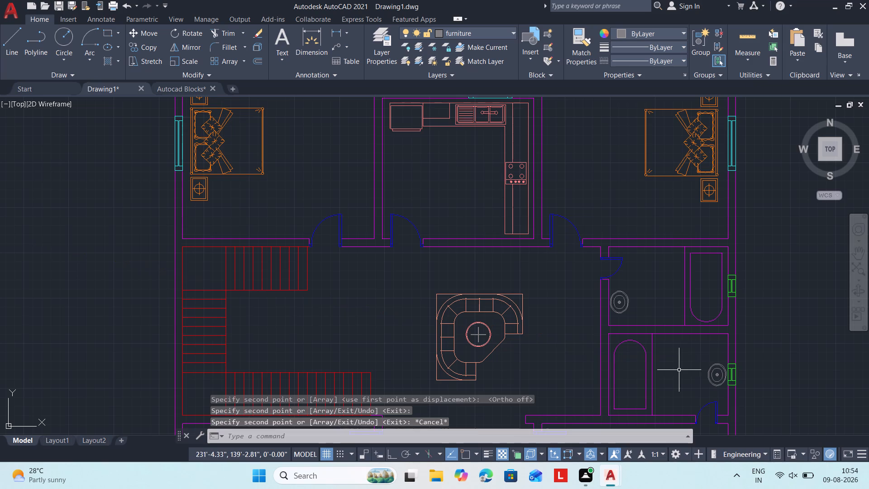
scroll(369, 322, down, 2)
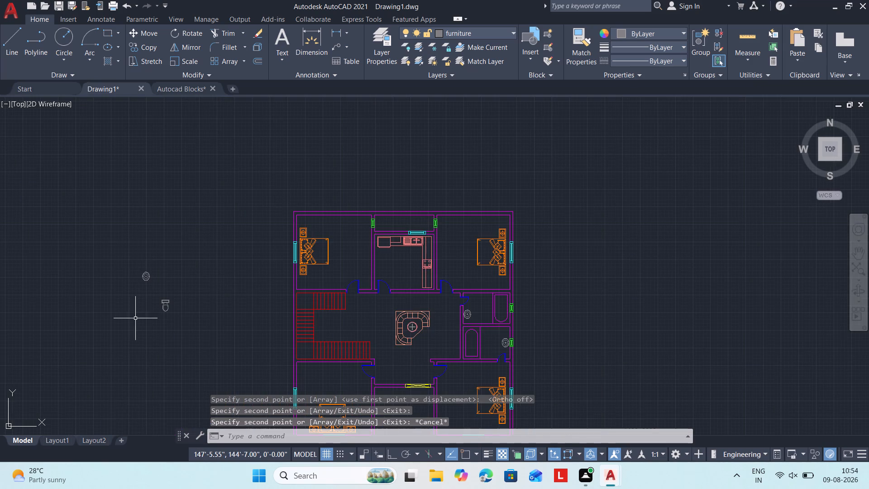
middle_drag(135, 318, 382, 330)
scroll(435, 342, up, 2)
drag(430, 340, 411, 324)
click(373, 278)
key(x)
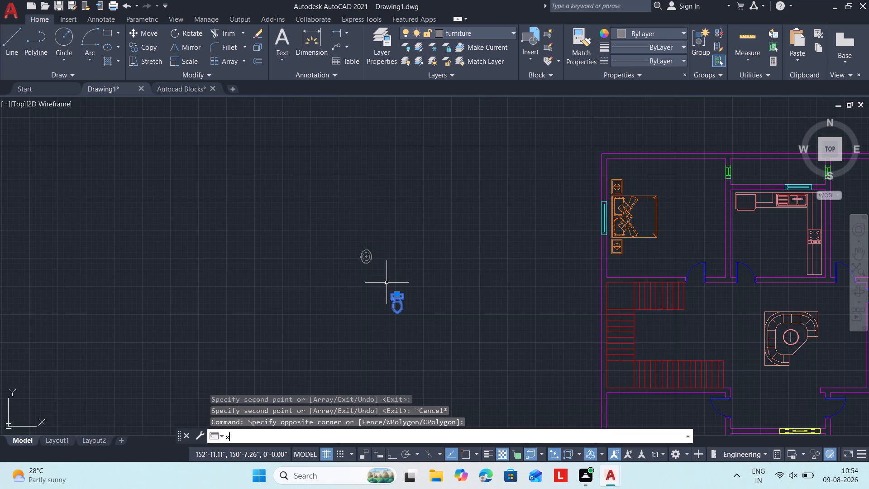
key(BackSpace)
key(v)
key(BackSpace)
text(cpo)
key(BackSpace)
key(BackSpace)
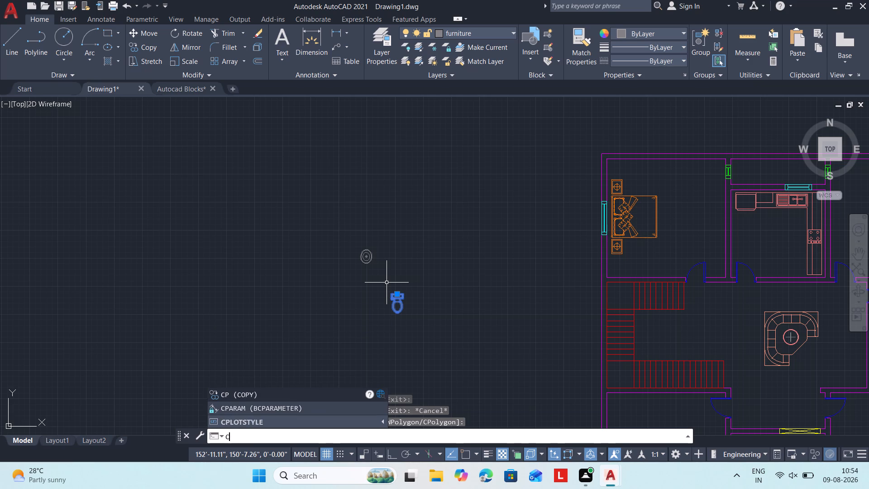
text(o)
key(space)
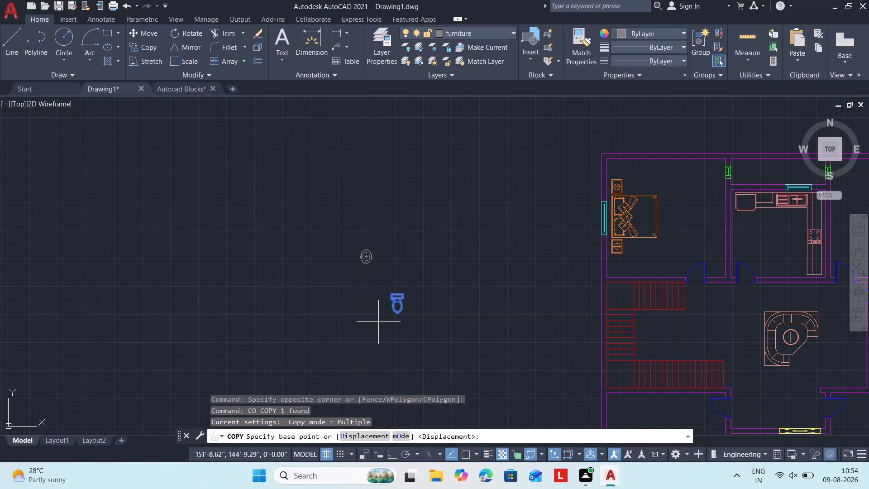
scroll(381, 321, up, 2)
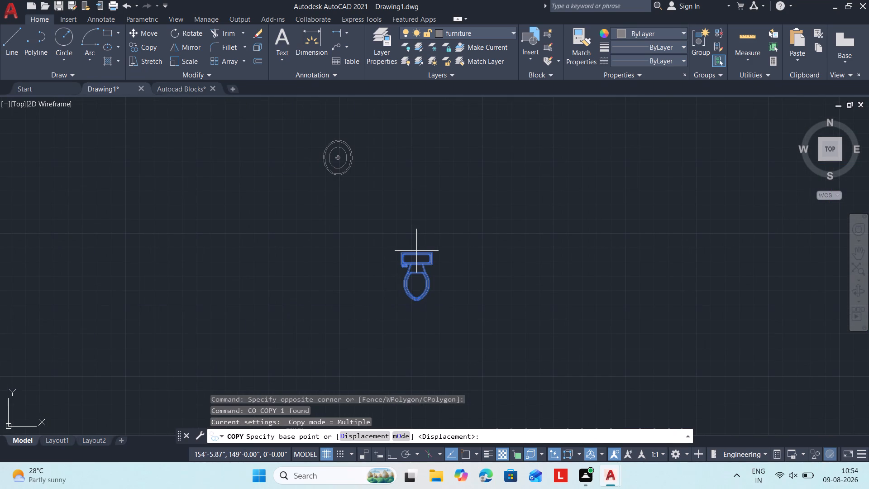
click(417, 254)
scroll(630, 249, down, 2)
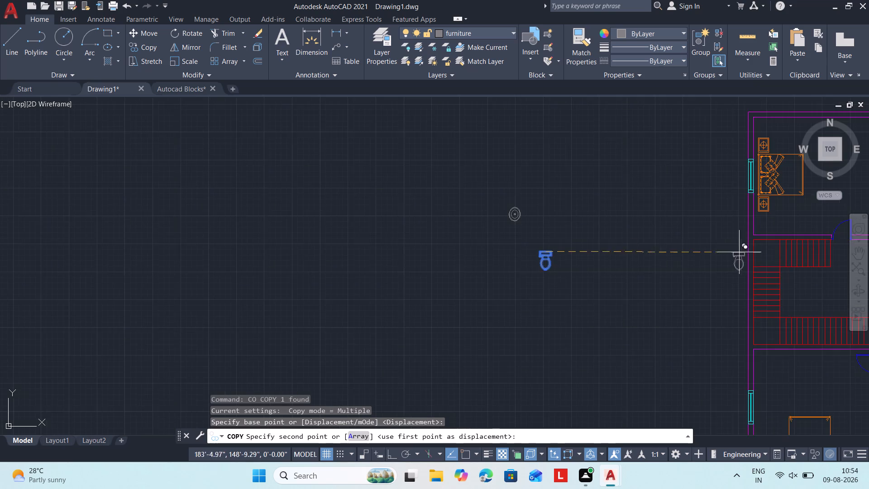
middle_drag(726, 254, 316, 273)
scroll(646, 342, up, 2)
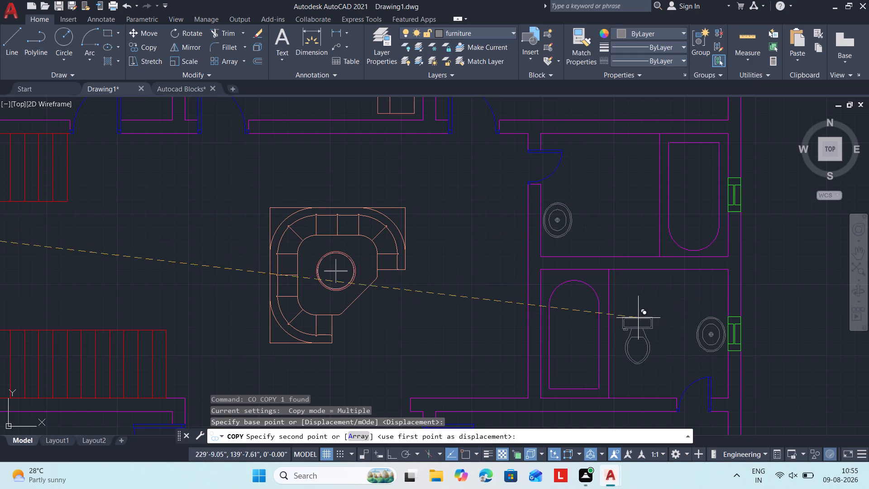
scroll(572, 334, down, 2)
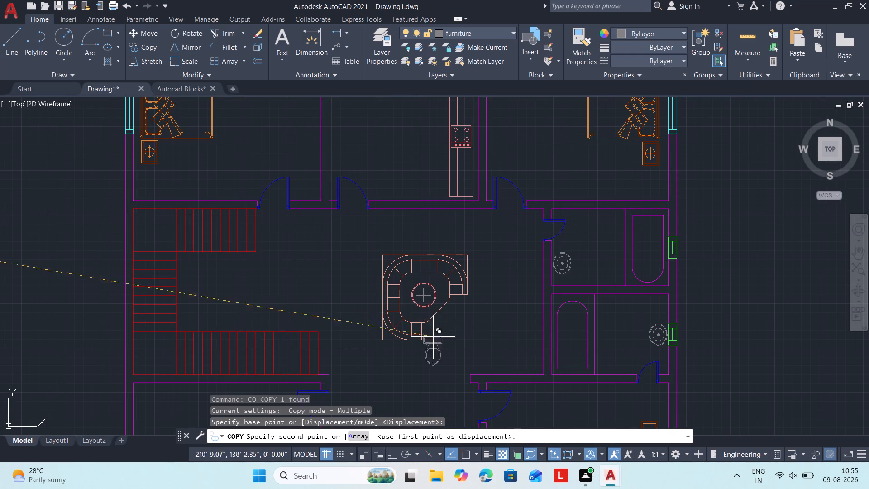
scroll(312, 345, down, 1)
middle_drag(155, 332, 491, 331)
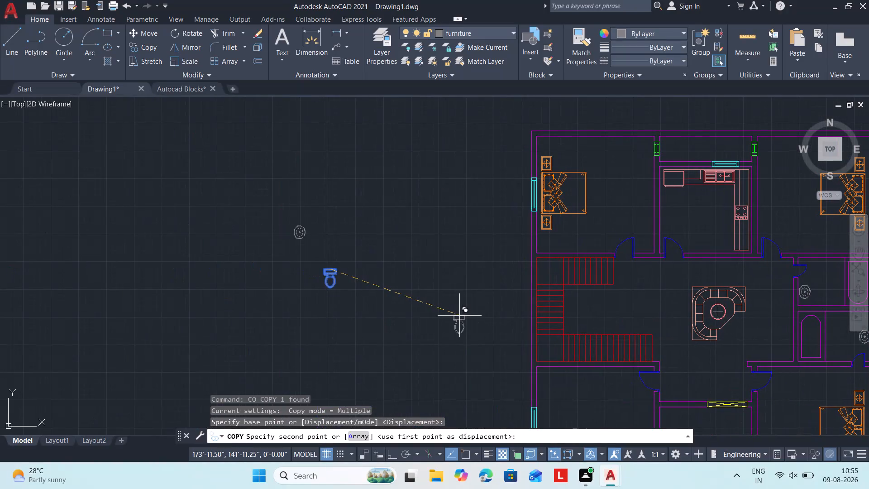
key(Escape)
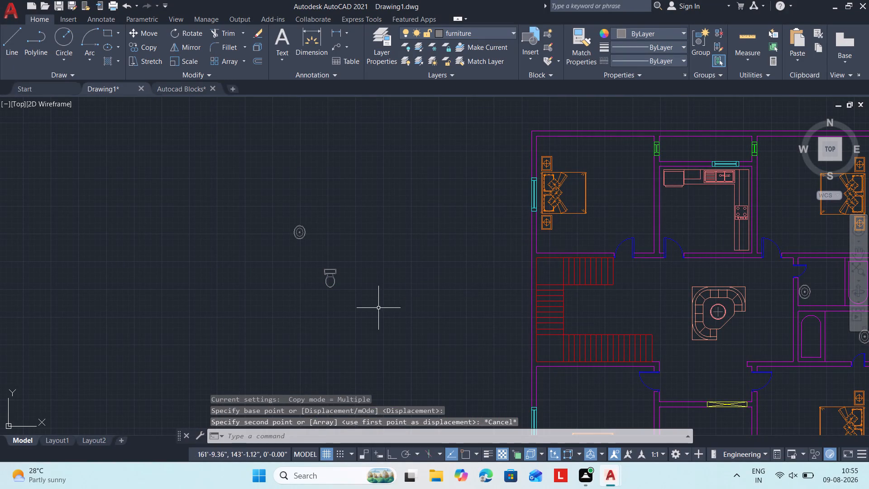
Rotate the toilet west of the plan by 180 degrees with ortho on, so its bowl faces north.
drag(378, 311, 372, 301)
click(302, 262)
key(e)
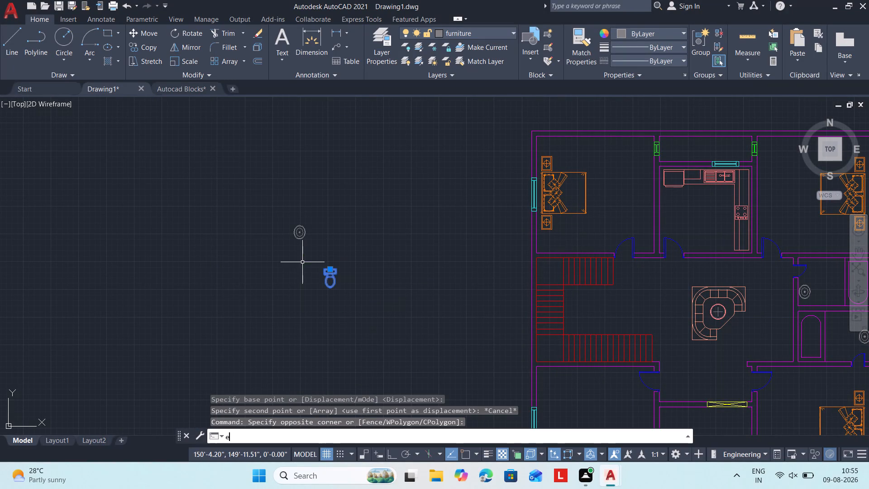
key(BackSpace)
text(rob)
key(BackSpace)
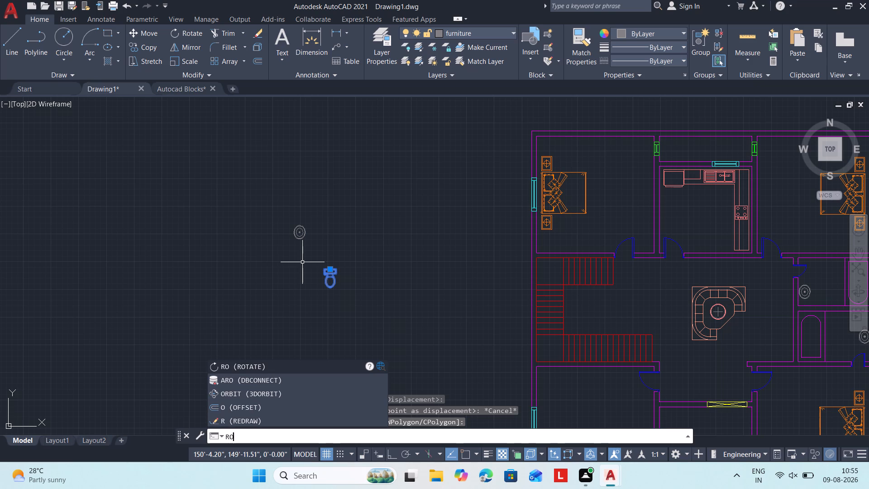
key(space)
drag(425, 353, 419, 352)
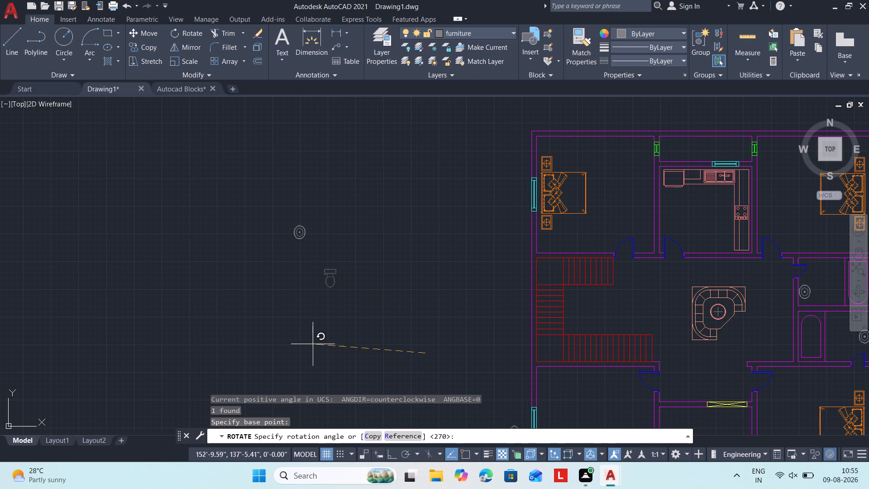
scroll(282, 337, down, 3)
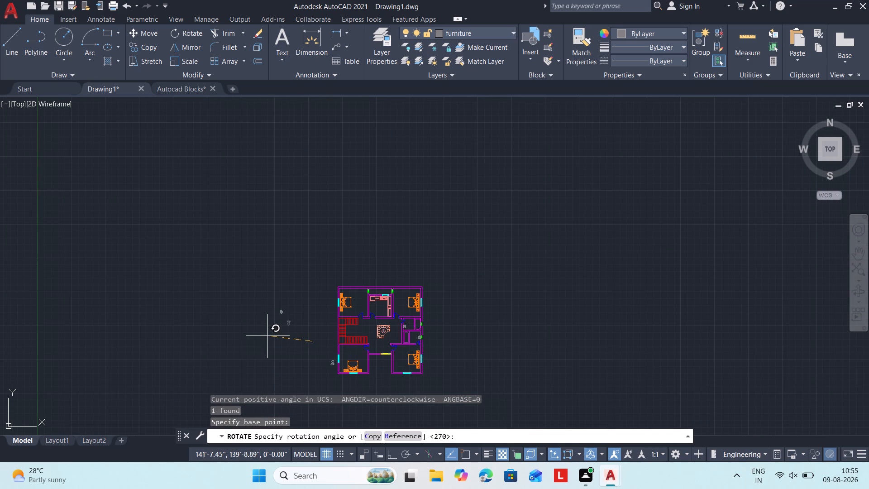
scroll(247, 281, down, 1)
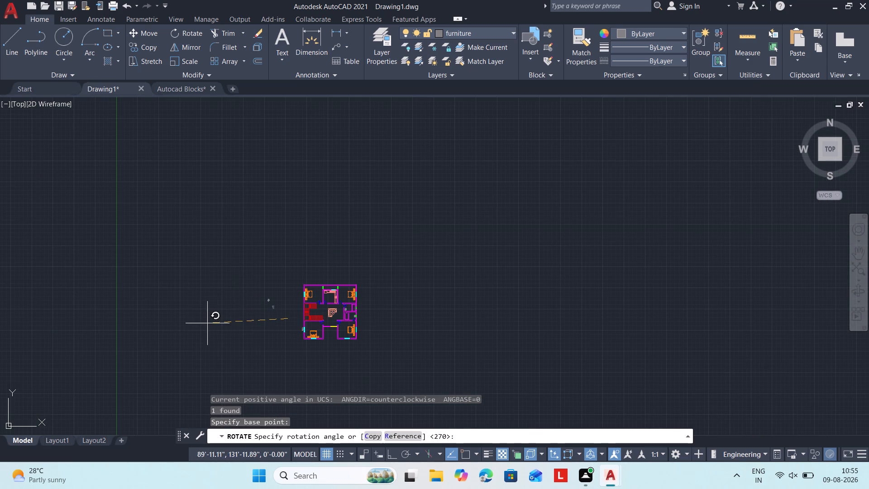
scroll(222, 310, up, 3)
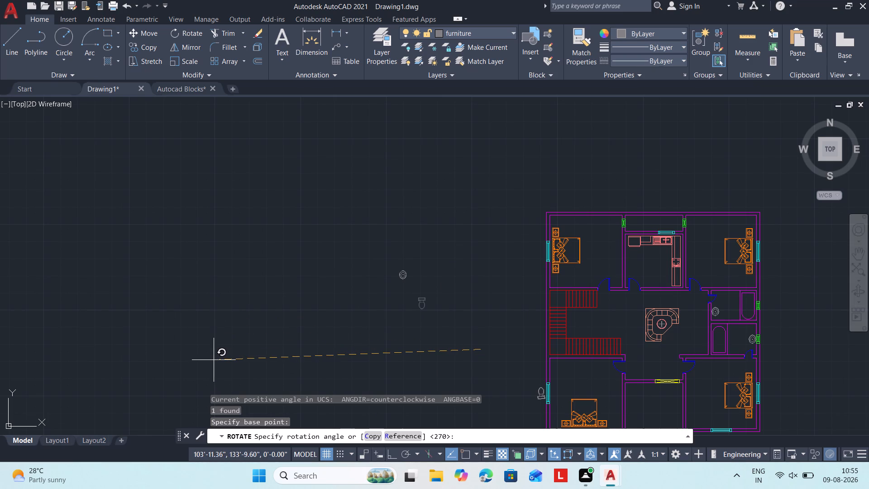
key(F8)
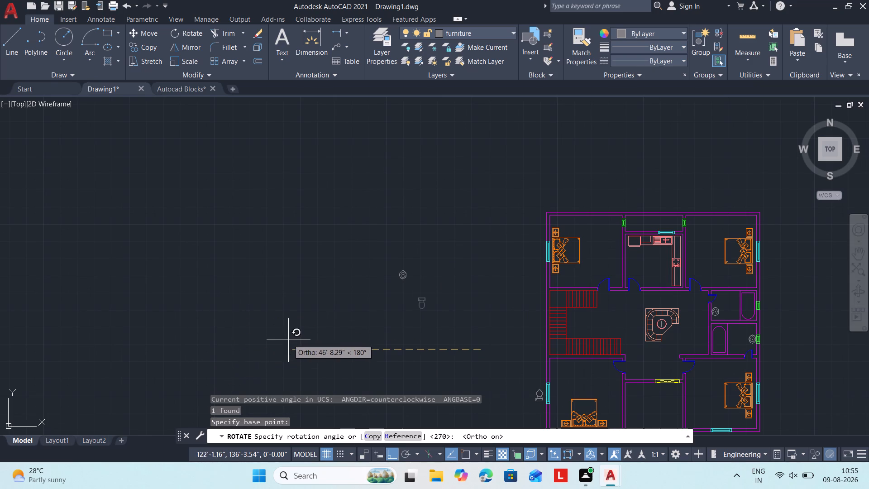
click(282, 345)
Copy the toilet by its tank's southeast corner, with ortho off, against the south walls of the north and south bathrooms, beside the bathtubs.
middle_drag(521, 380, 504, 274)
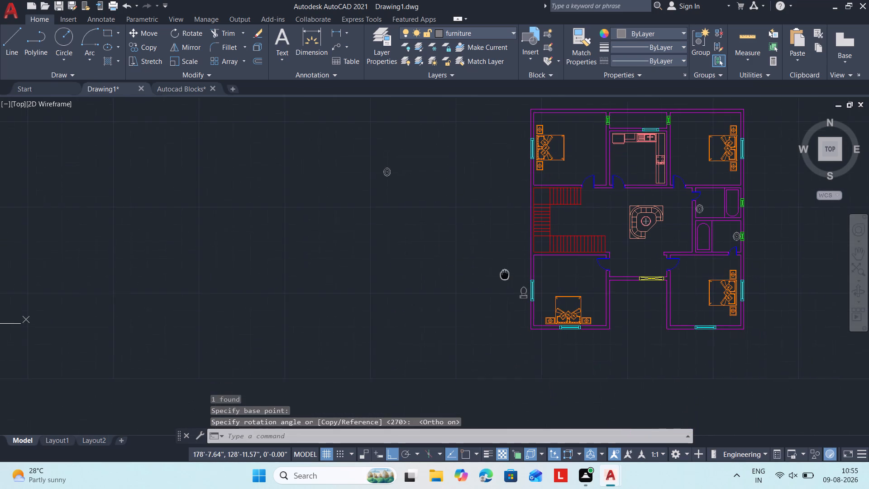
middle_drag(504, 274, 502, 264)
scroll(520, 291, up, 3)
drag(522, 292, 516, 248)
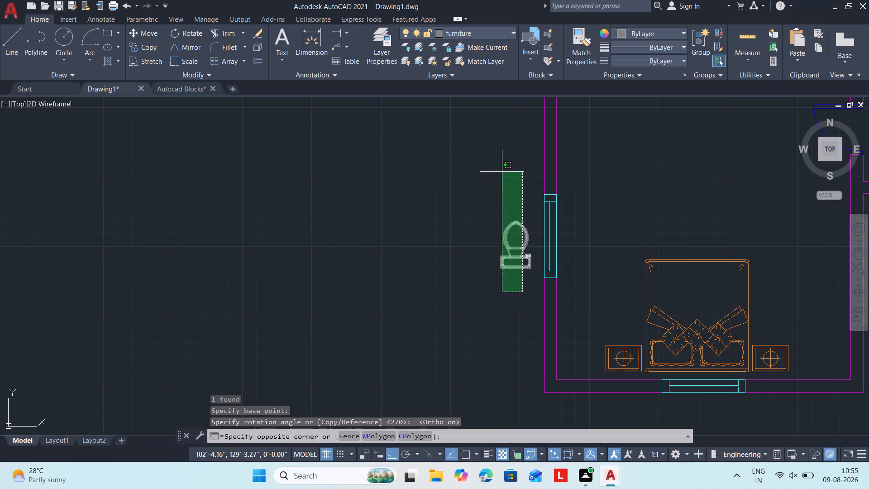
click(494, 170)
text(co)
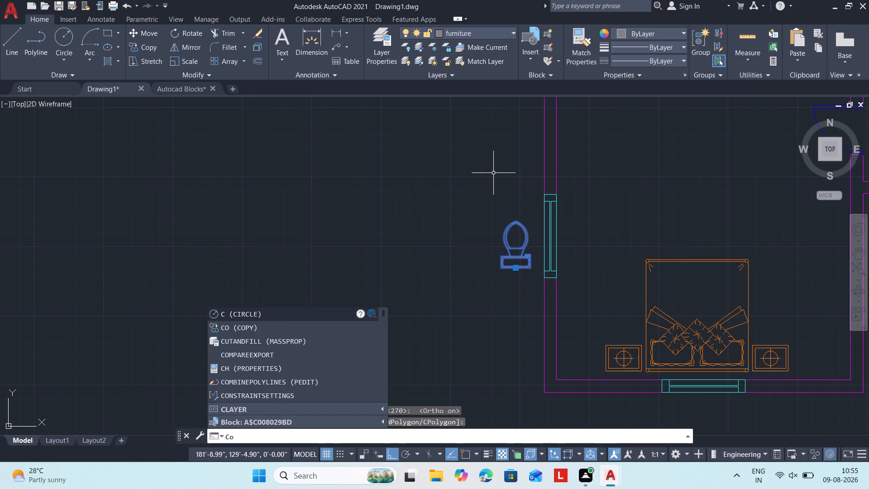
key(space)
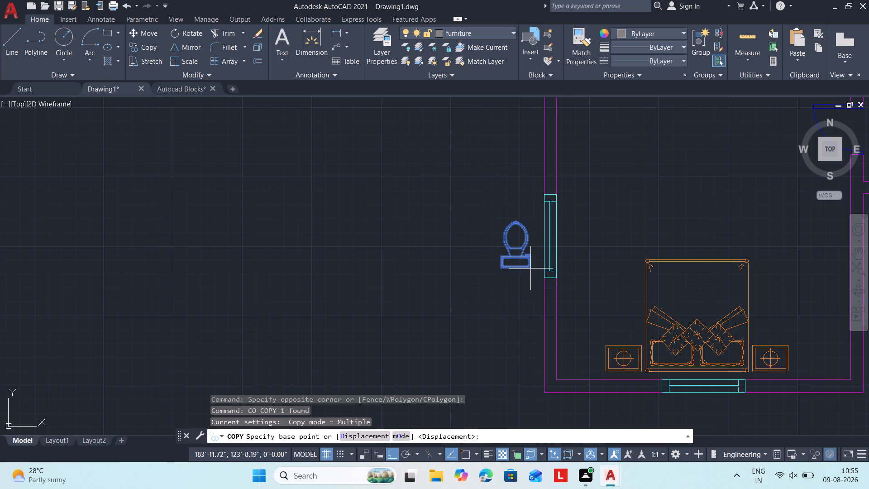
click(530, 268)
scroll(673, 245, down, 4)
middle_drag(671, 241, 480, 307)
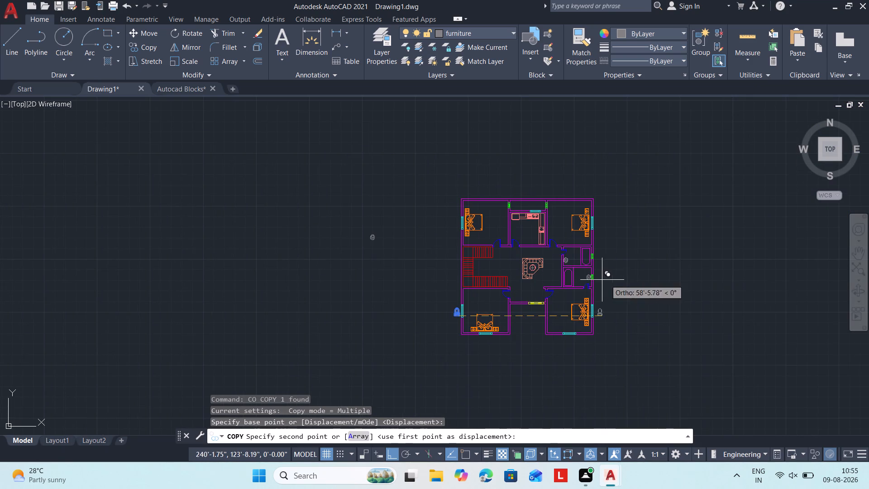
scroll(565, 276, up, 3)
key(F8)
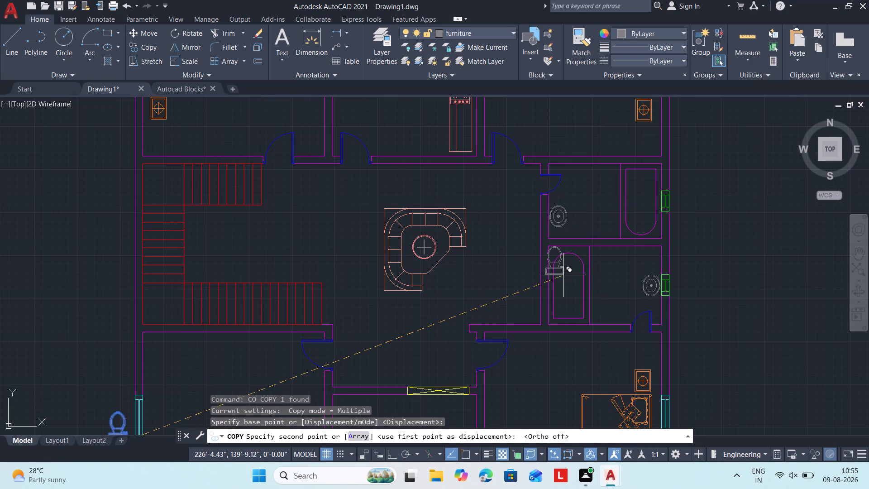
click(606, 235)
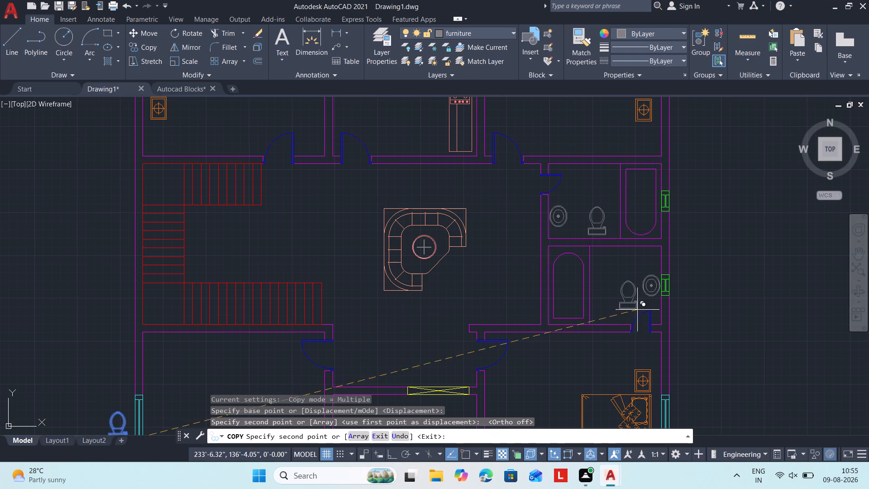
click(617, 322)
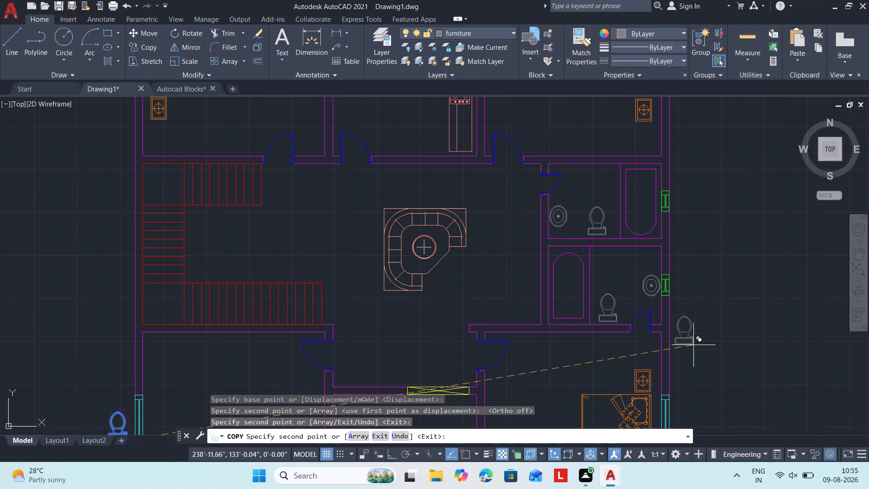
key(Escape)
Erase the spare toilet and the spare oval sink west of the plan.
scroll(300, 287, down, 1)
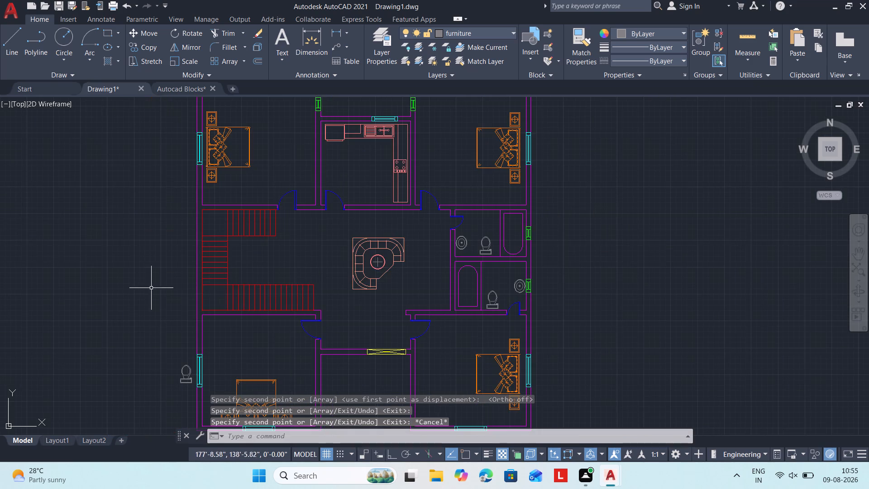
middle_drag(150, 289, 411, 221)
scroll(411, 221, down, 1)
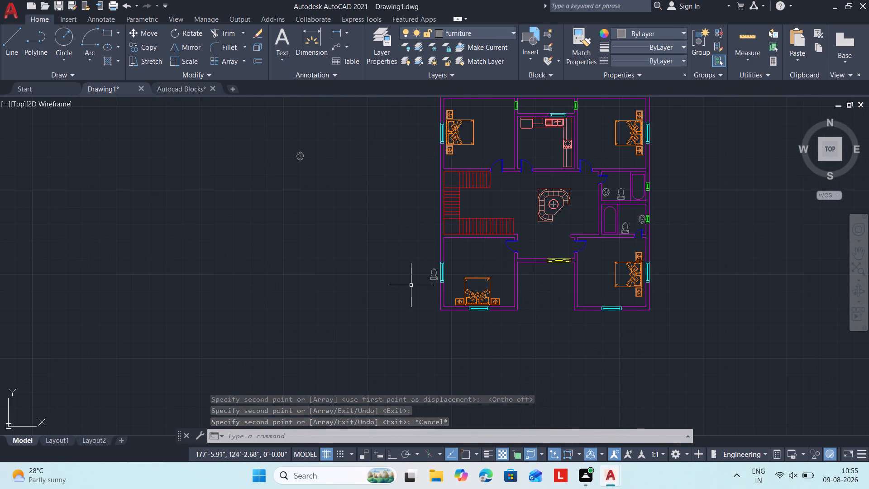
click(431, 278)
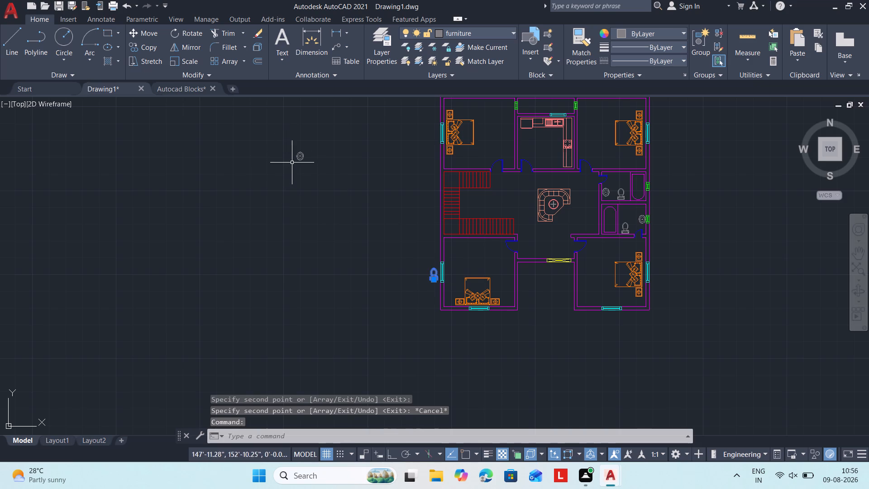
click(302, 157)
text(e)
key(space)
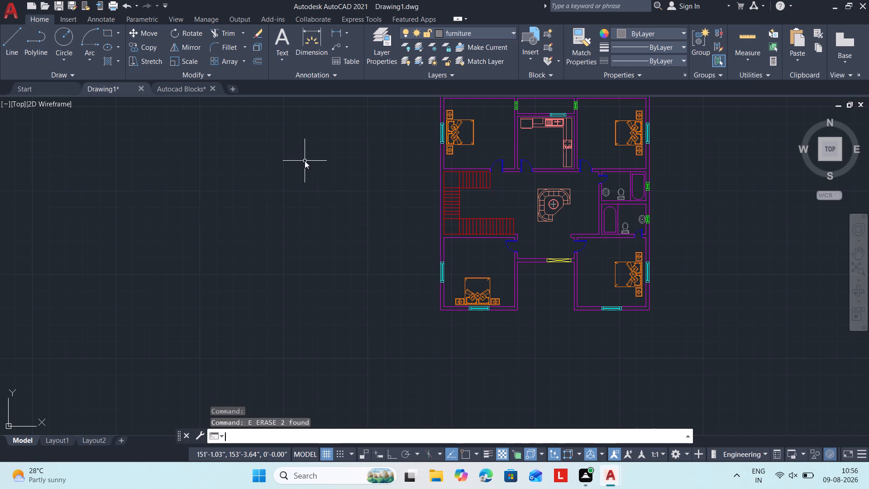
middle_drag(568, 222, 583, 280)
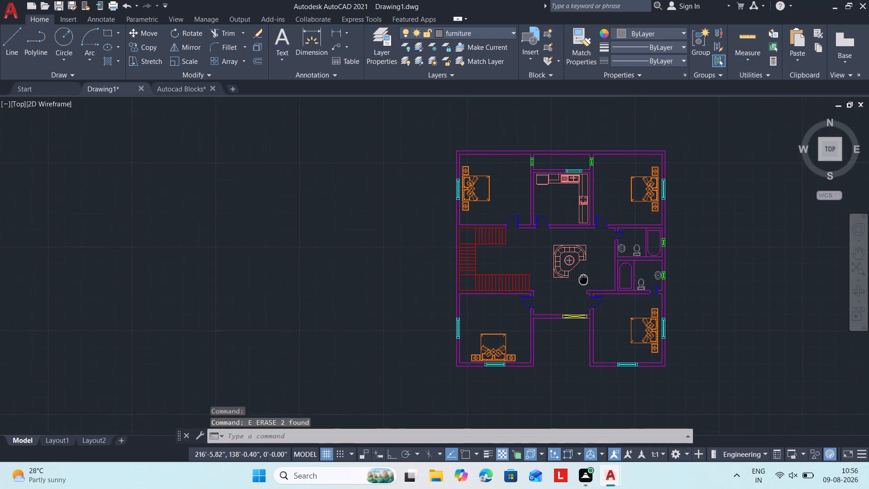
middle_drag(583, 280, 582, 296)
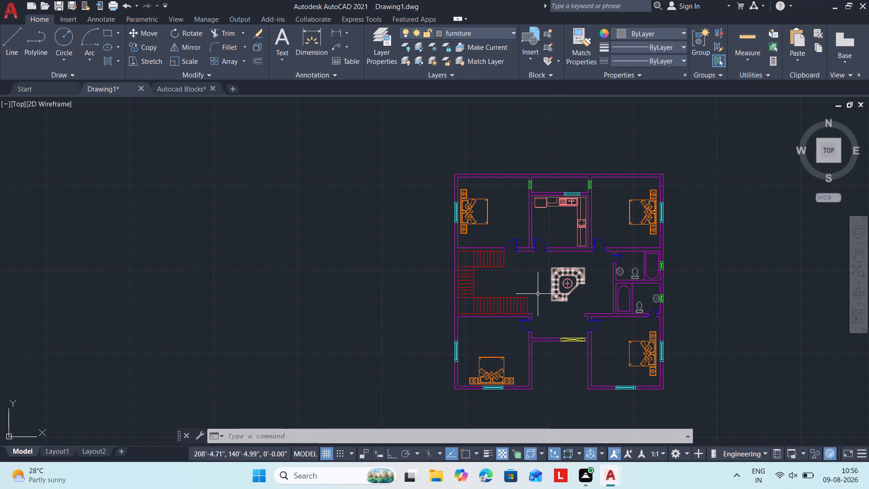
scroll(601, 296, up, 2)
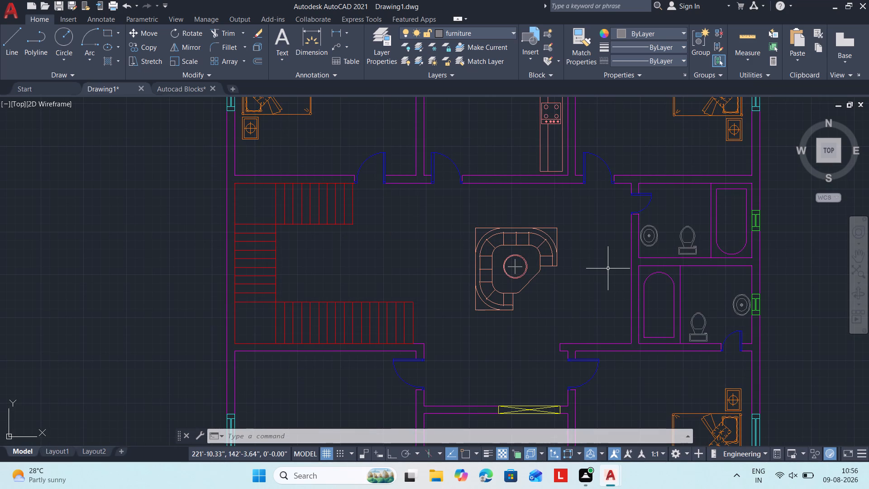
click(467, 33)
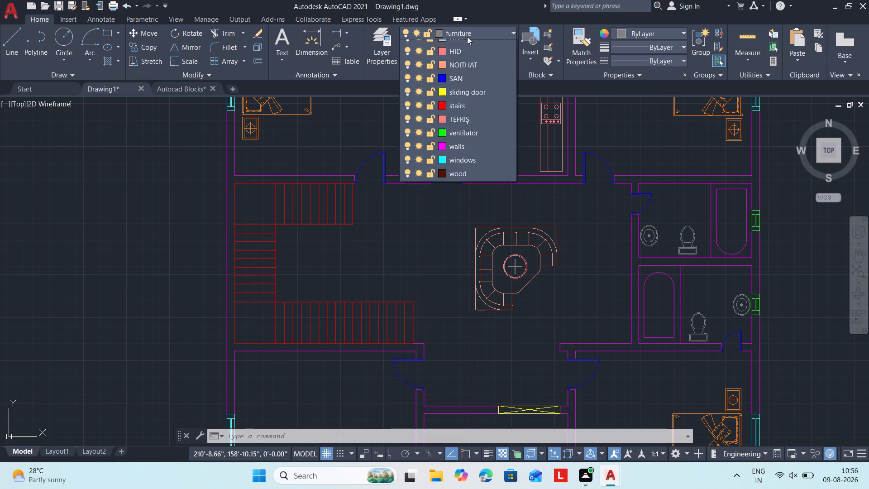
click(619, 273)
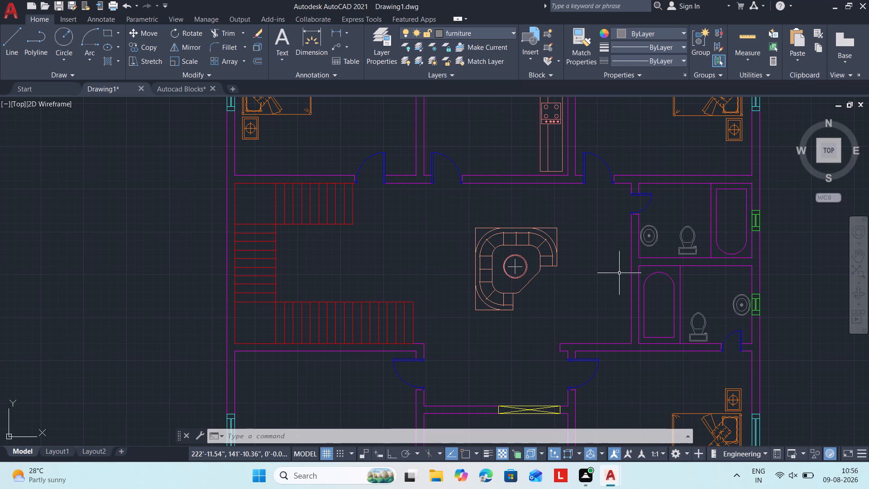
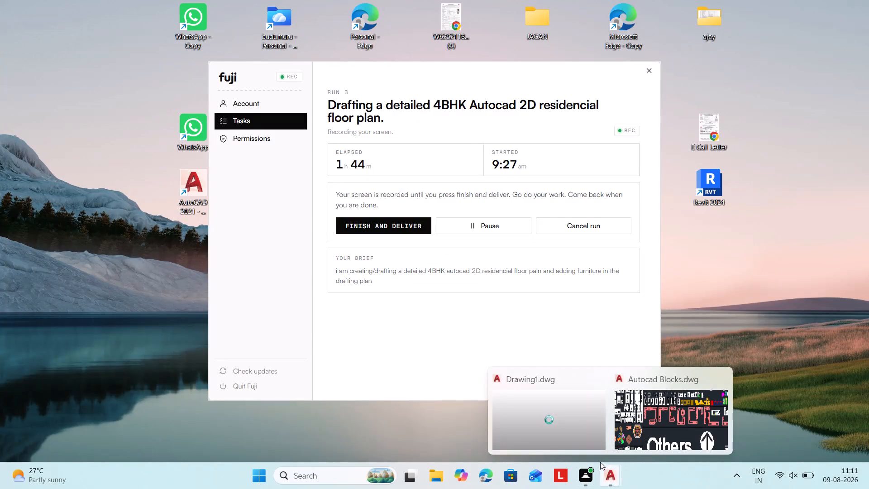
Switch to the Drawing1.dwg floor plan in AutoCAD and maximize the application window.
click(567, 422)
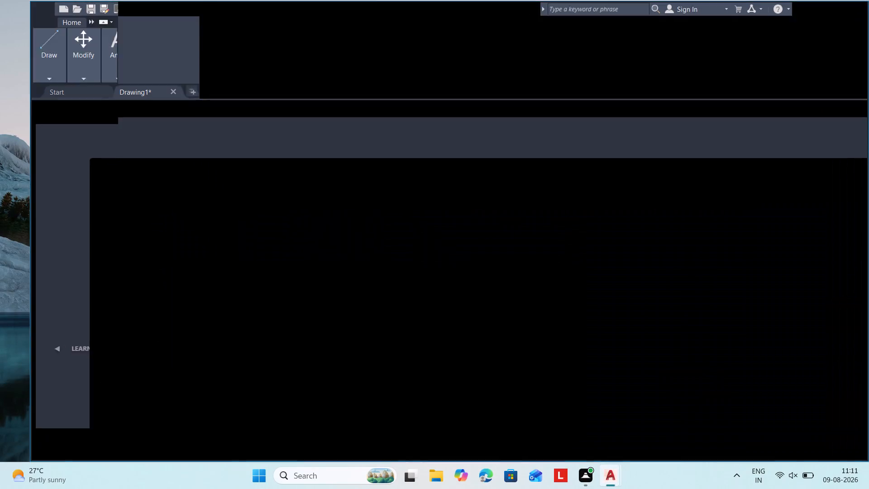
scroll(440, 379, down, 2)
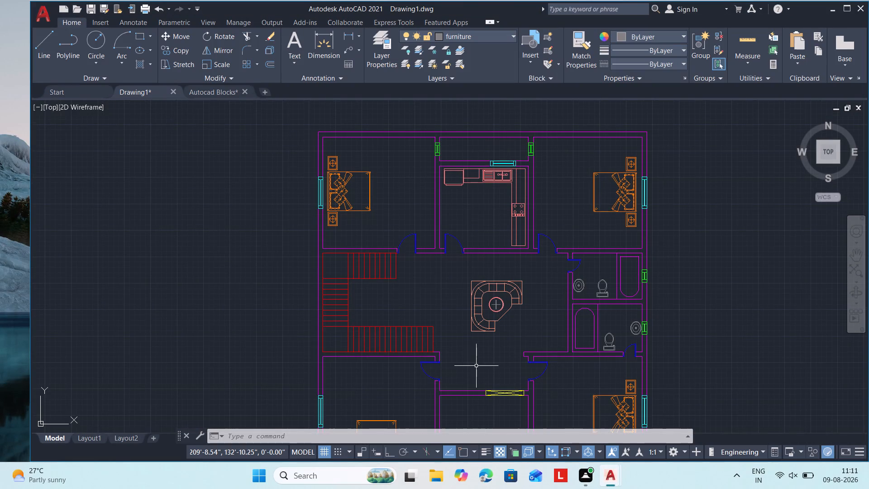
middle_drag(476, 366, 452, 325)
scroll(452, 325, down, 1)
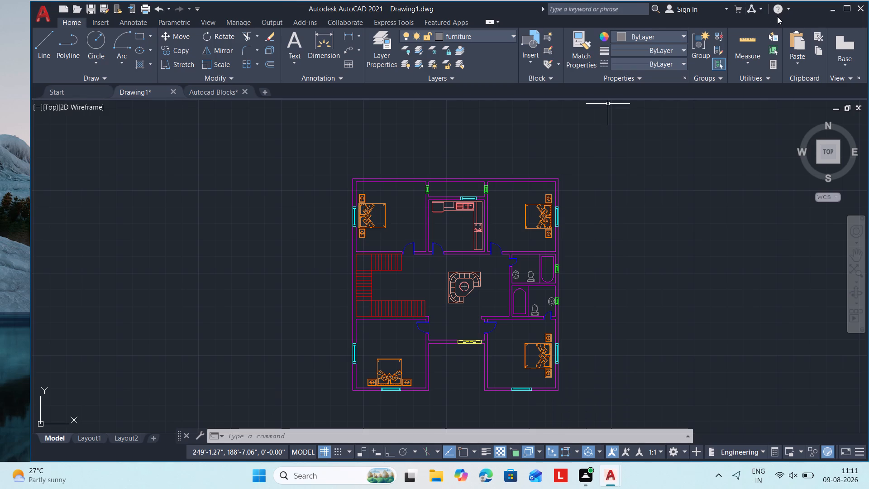
click(845, 11)
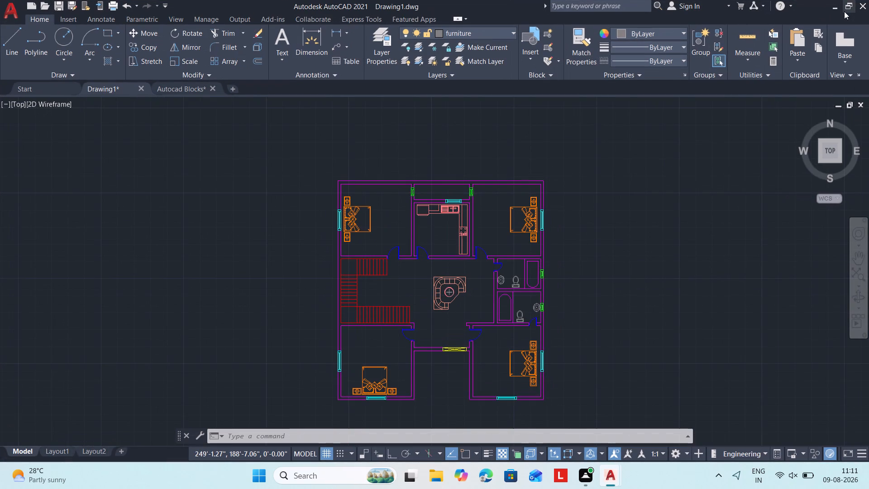
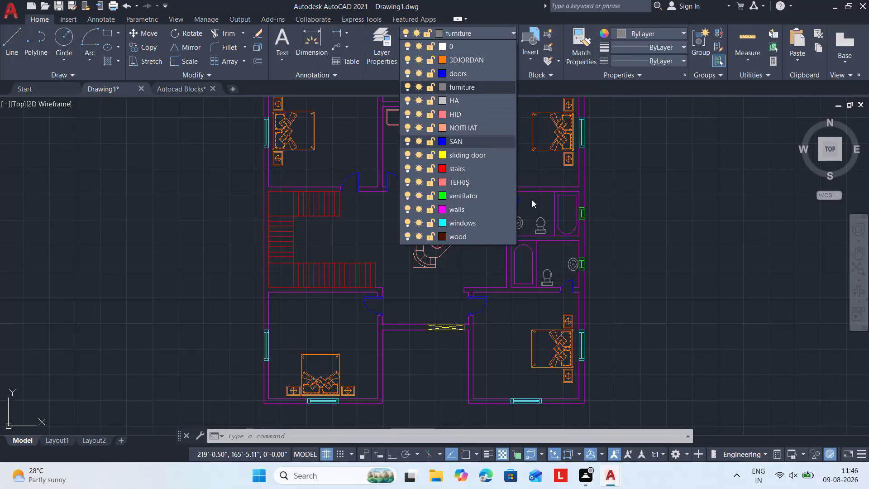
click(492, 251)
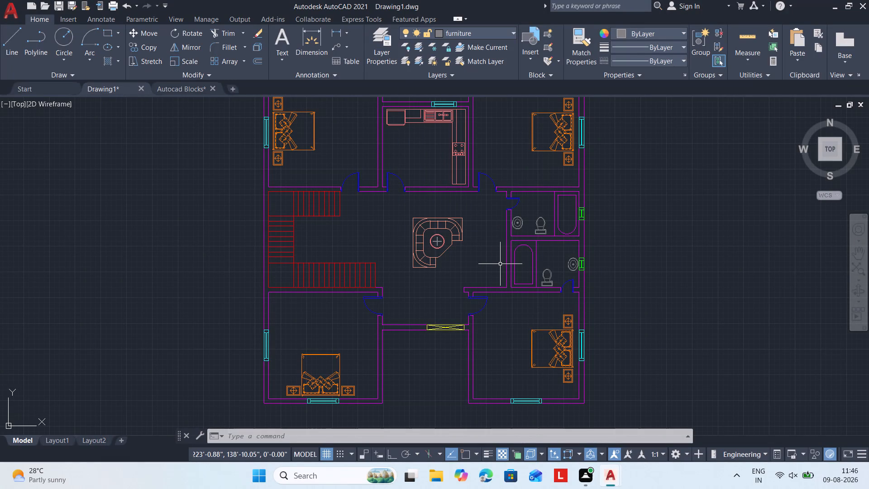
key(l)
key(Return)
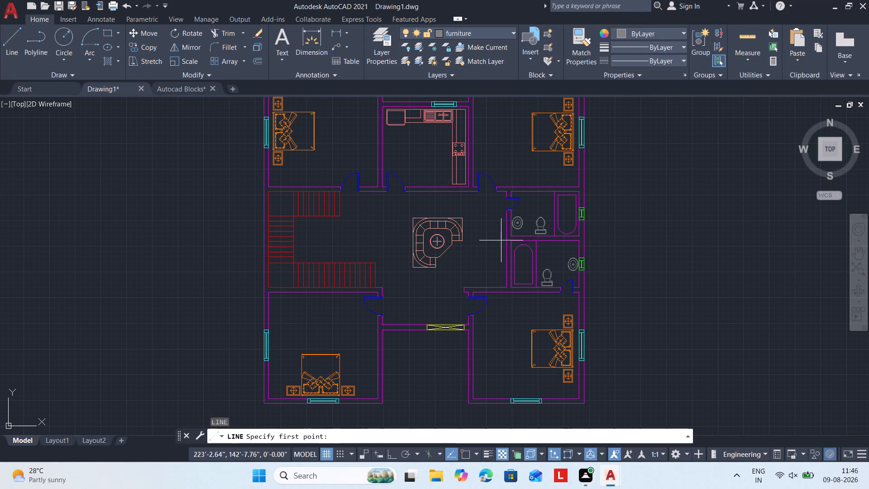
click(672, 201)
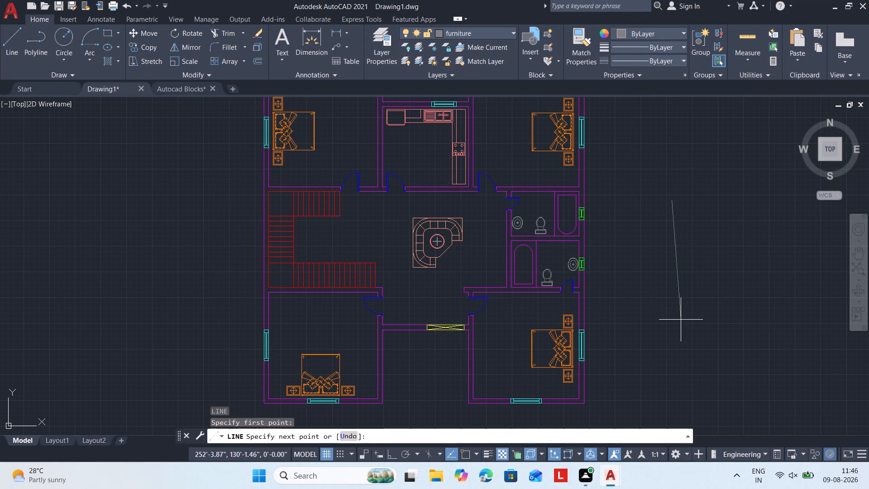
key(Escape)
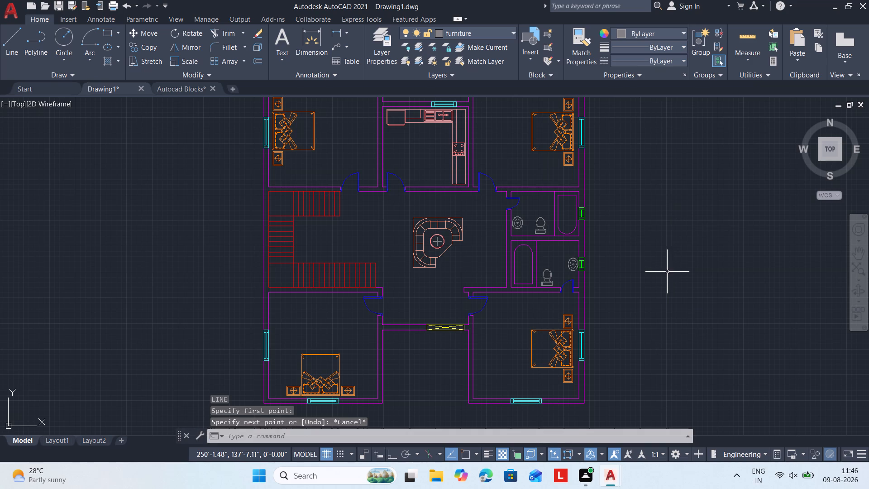
On the walls layer, draw a narrow upright rectangle with lines beside the plan, about 1'-1" wide and 12' tall.
click(492, 34)
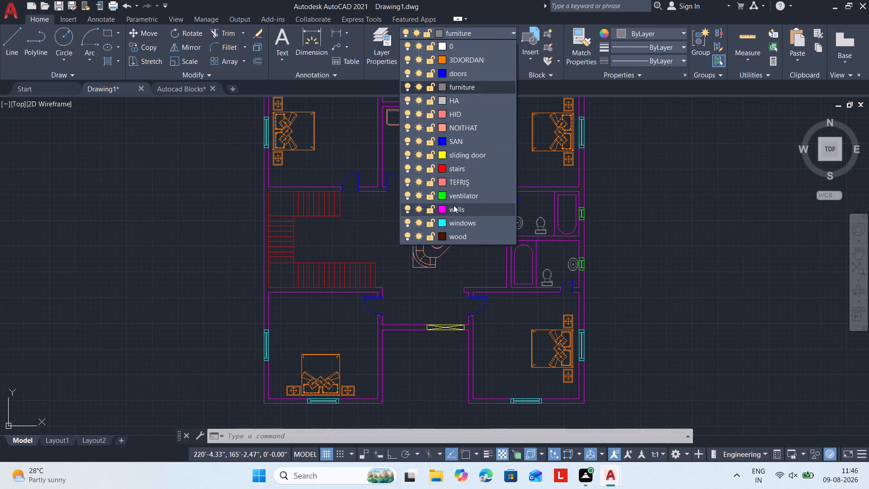
drag(456, 205, 465, 206)
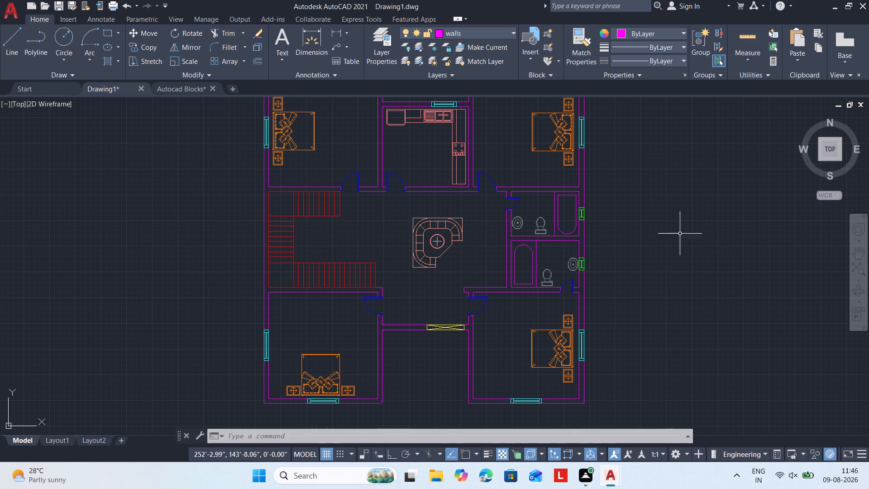
click(684, 228)
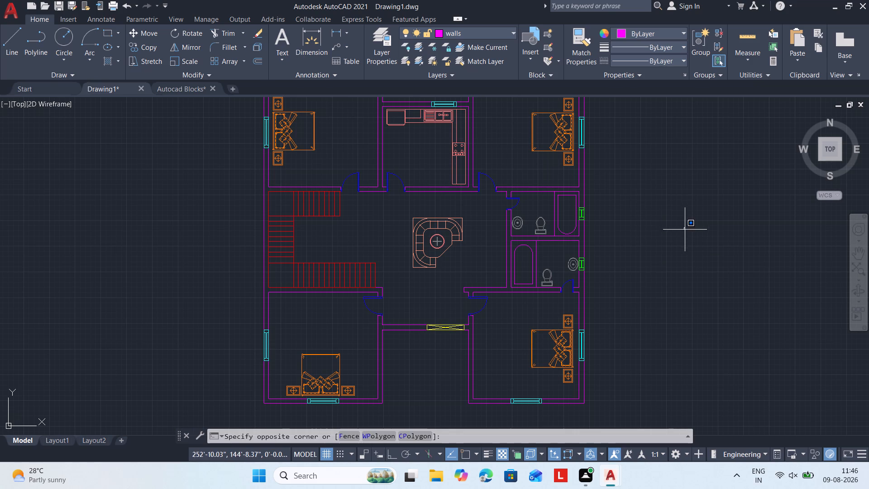
drag(630, 269, 633, 257)
key(l)
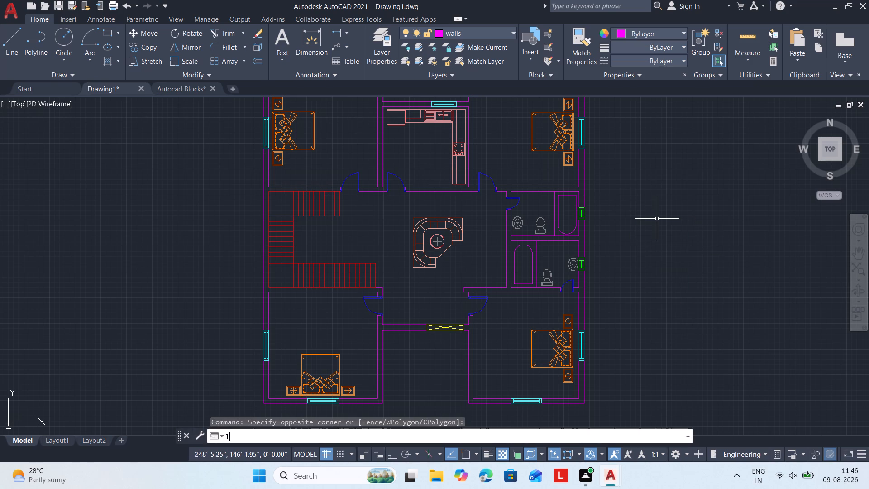
key(Return)
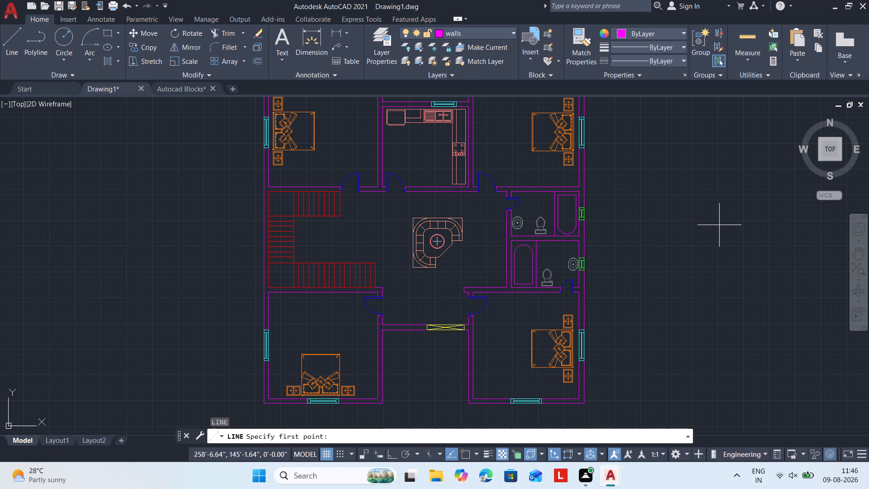
click(719, 225)
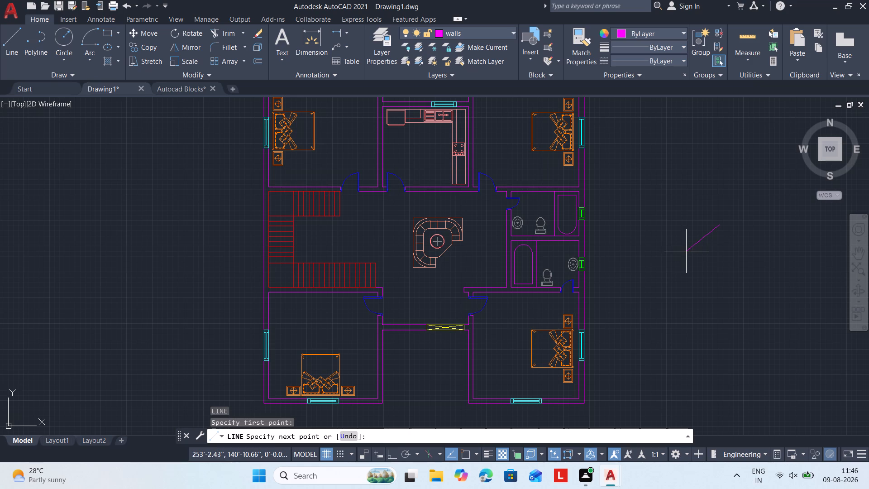
key(F8)
click(712, 303)
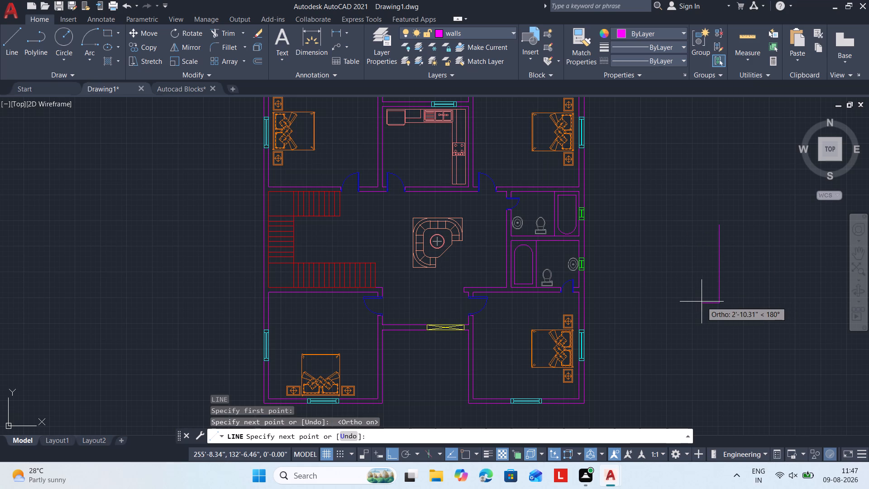
click(713, 304)
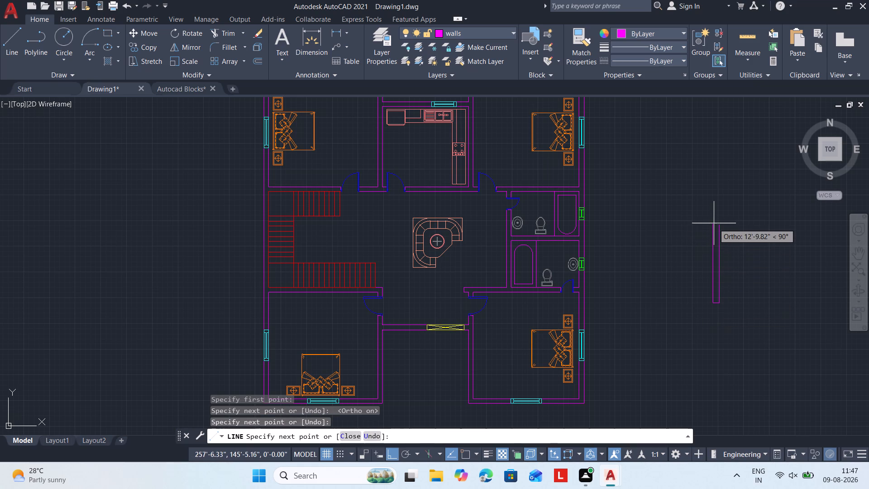
click(713, 226)
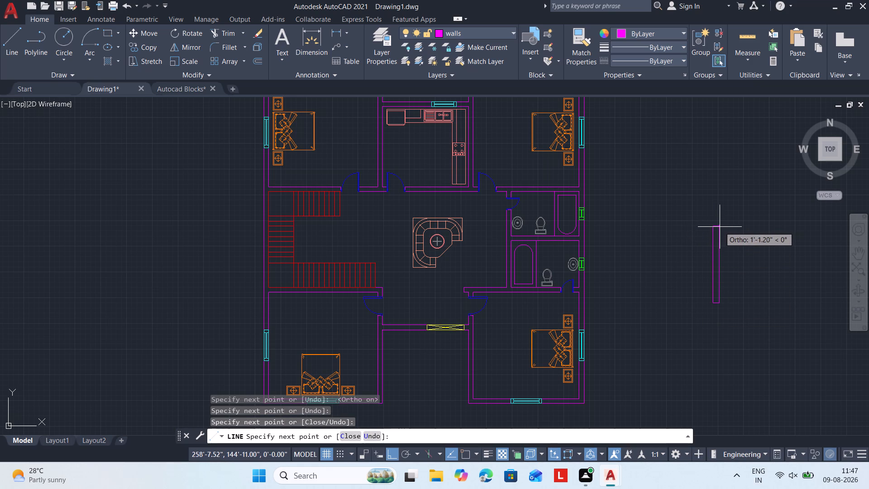
click(720, 227)
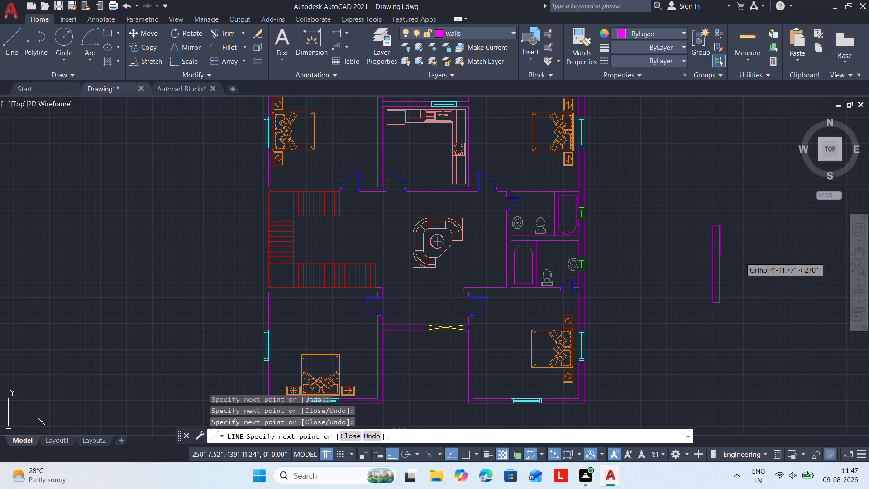
key(Escape)
Trim the line end that overshoots the upper right corner of the narrow rectangle.
scroll(696, 251, up, 2)
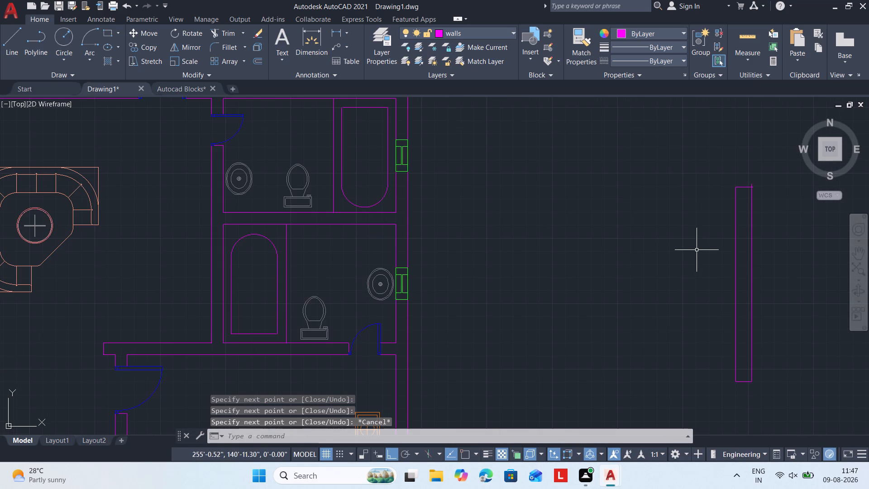
text(tr)
key(space)
key(space)
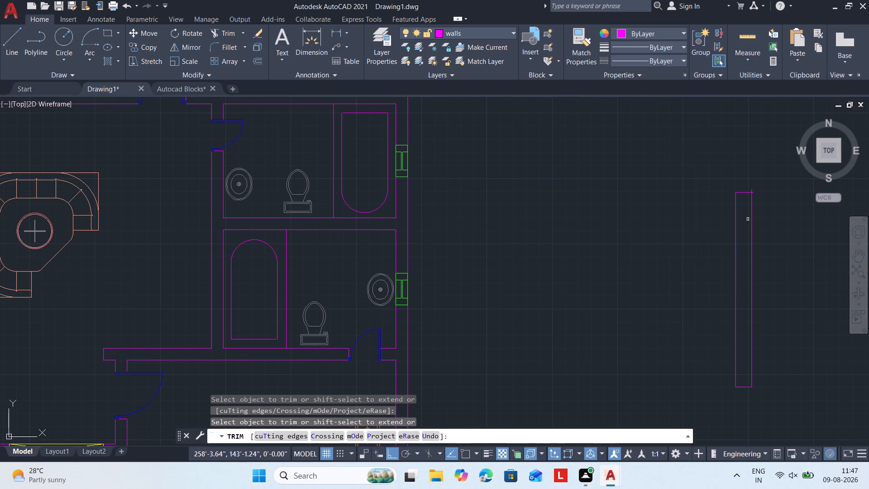
scroll(750, 203, up, 2)
click(751, 174)
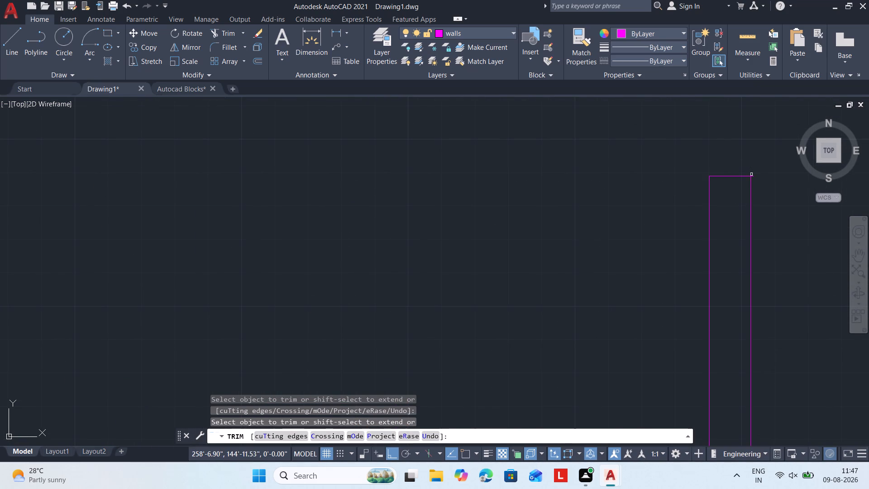
click(753, 173)
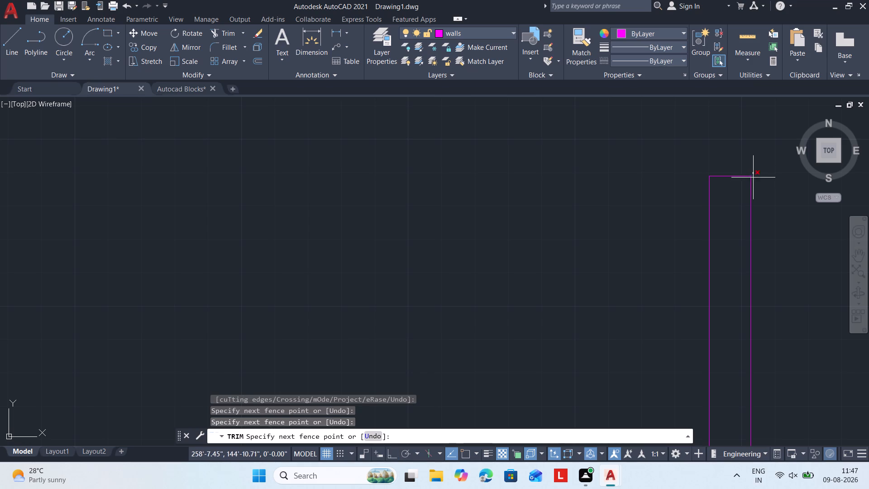
click(753, 183)
key(Escape)
scroll(660, 219, down, 1)
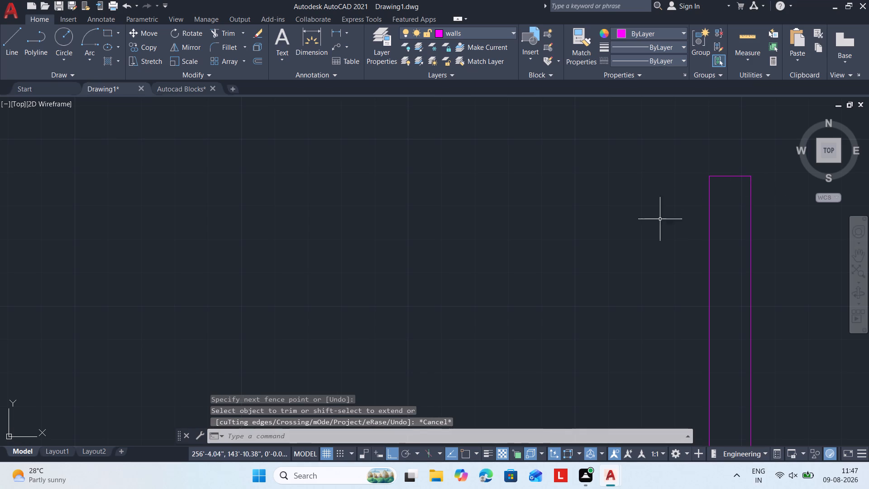
Draw a shallow Start, End, Angle arc bulging outward along the narrow rectangle's left edge, from its upper to its lower corner.
middle_drag(680, 236, 657, 172)
scroll(657, 172, down, 2)
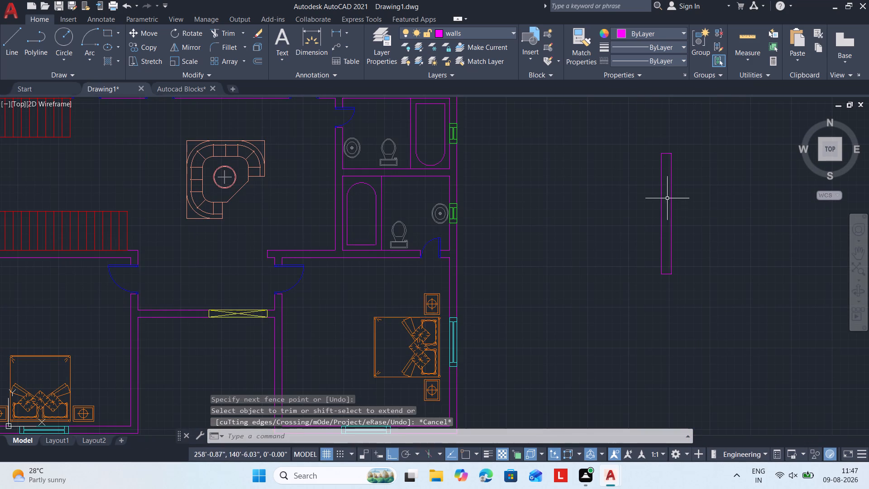
scroll(665, 212, up, 2)
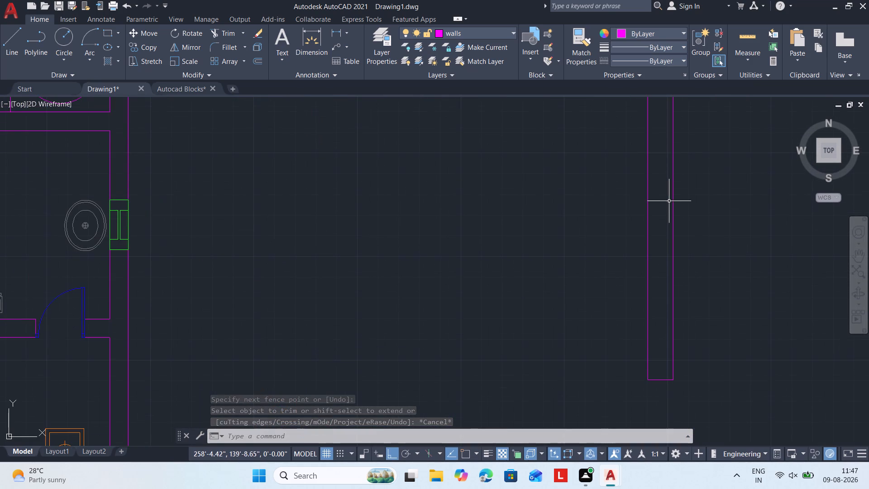
scroll(670, 198, down, 1)
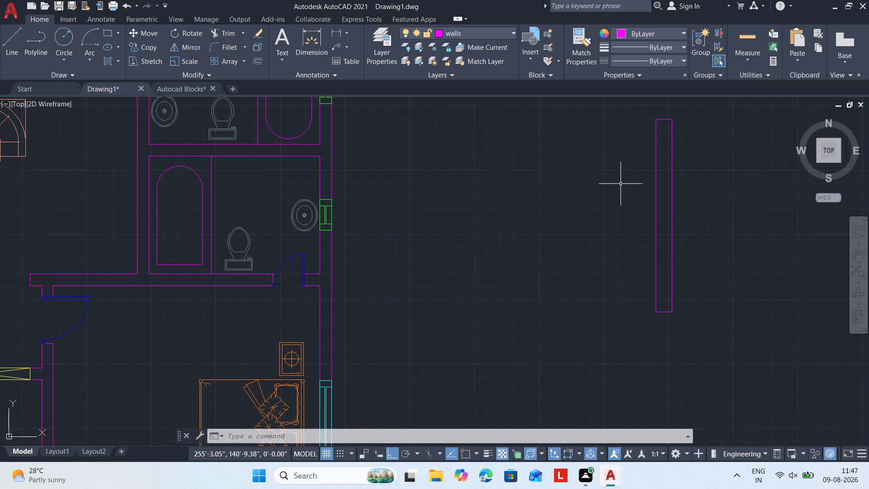
key(F8)
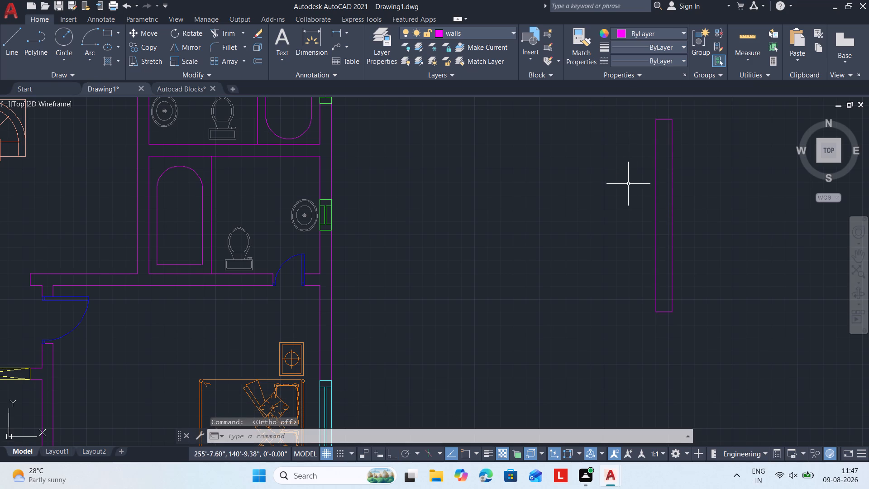
click(86, 61)
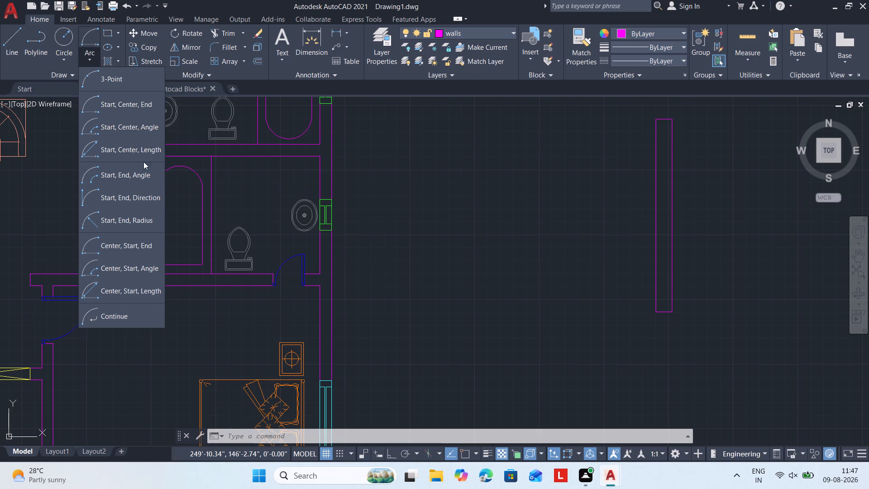
click(147, 175)
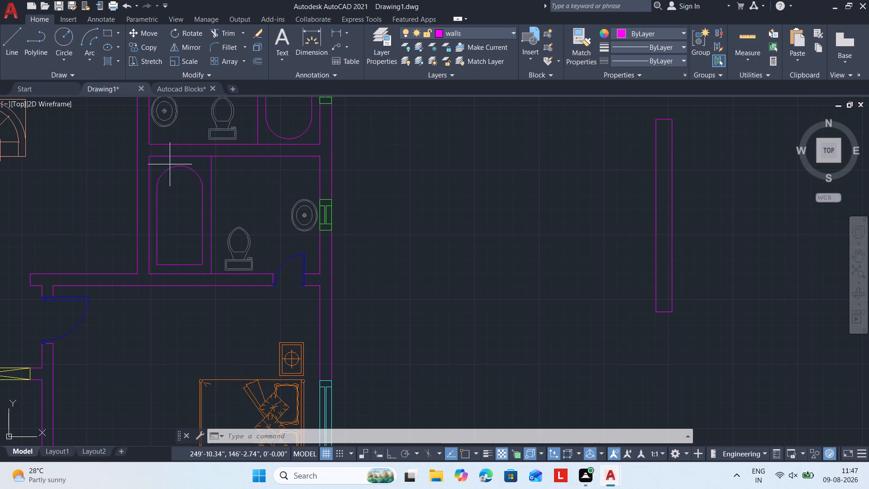
click(656, 120)
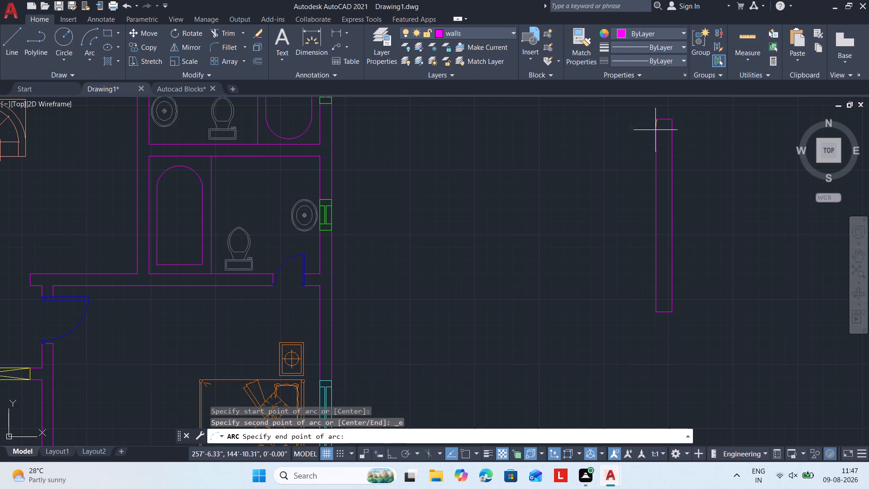
click(656, 313)
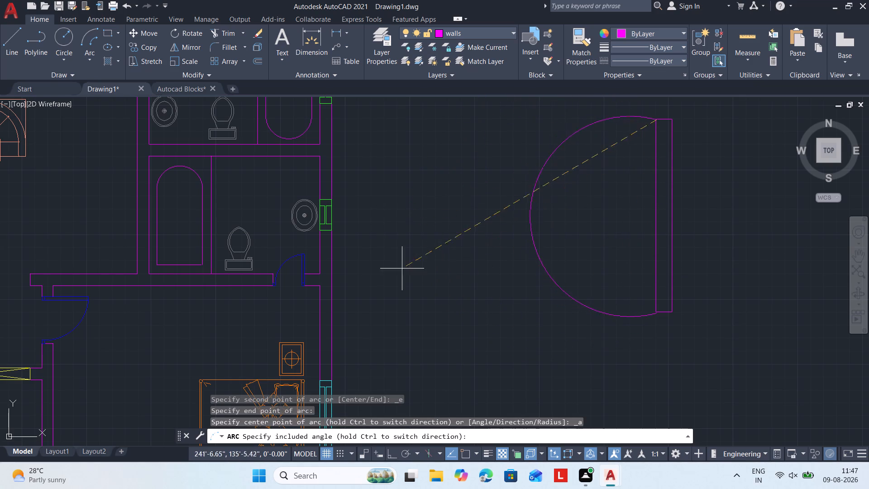
scroll(238, 293, down, 3)
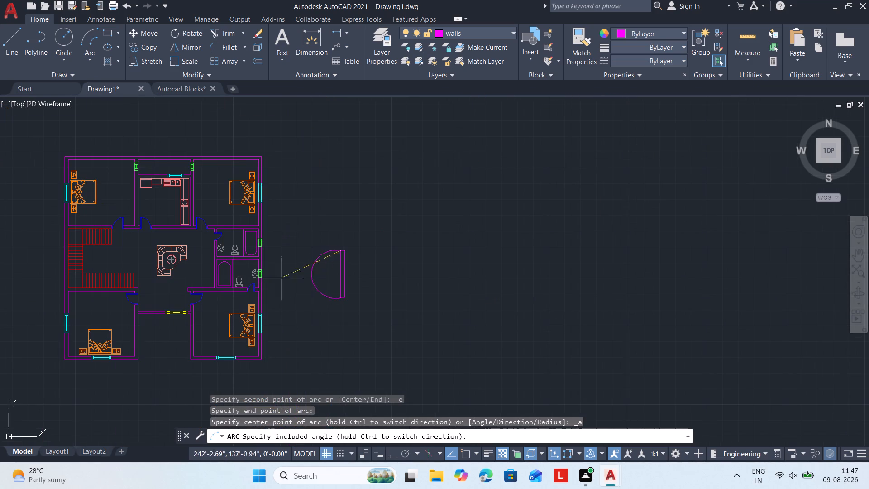
scroll(108, 230, down, 2)
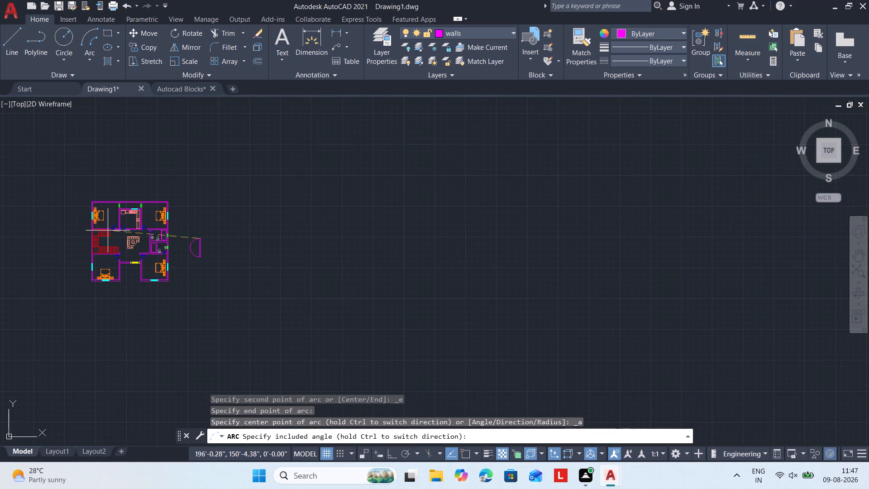
middle_drag(136, 233, 664, 248)
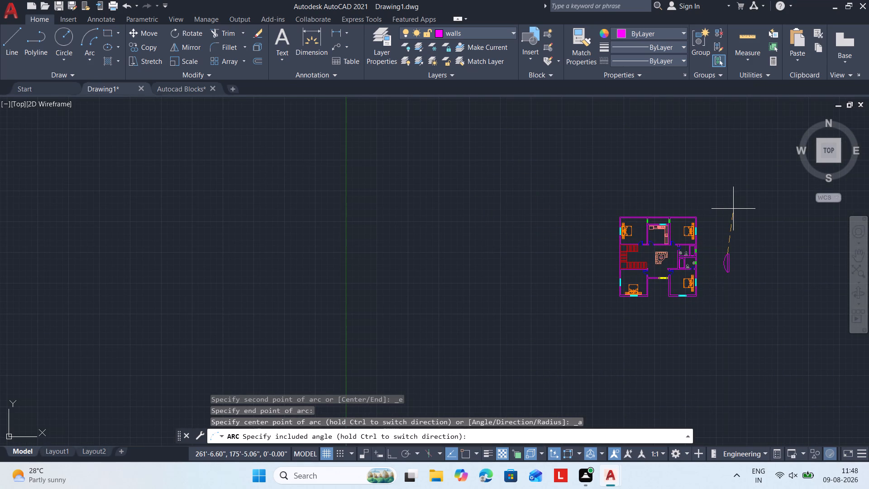
scroll(733, 209, up, 3)
scroll(735, 206, down, 1)
middle_drag(735, 203, 732, 197)
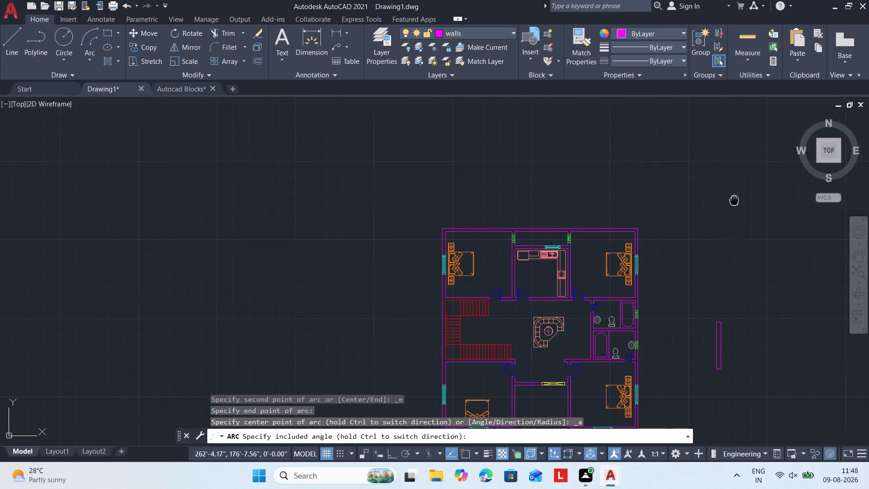
middle_drag(732, 197, 684, 154)
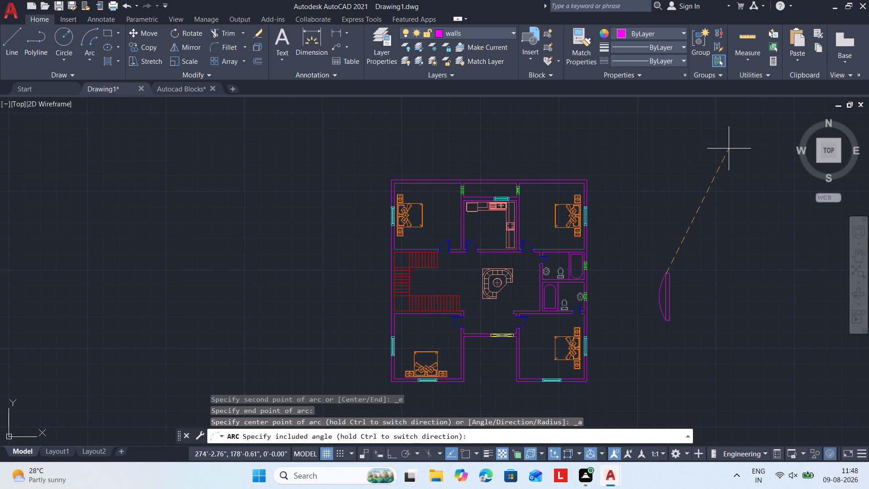
click(729, 149)
middle_drag(684, 295, 645, 264)
scroll(649, 266, up, 2)
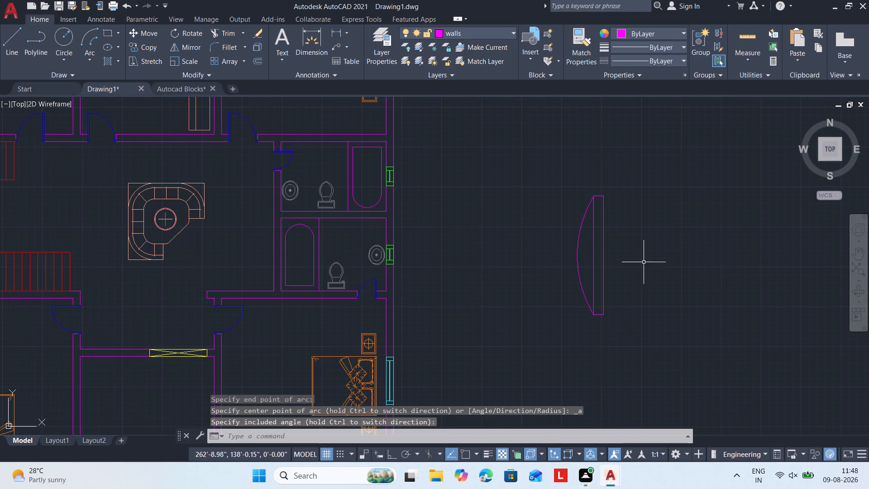
scroll(619, 259, up, 1)
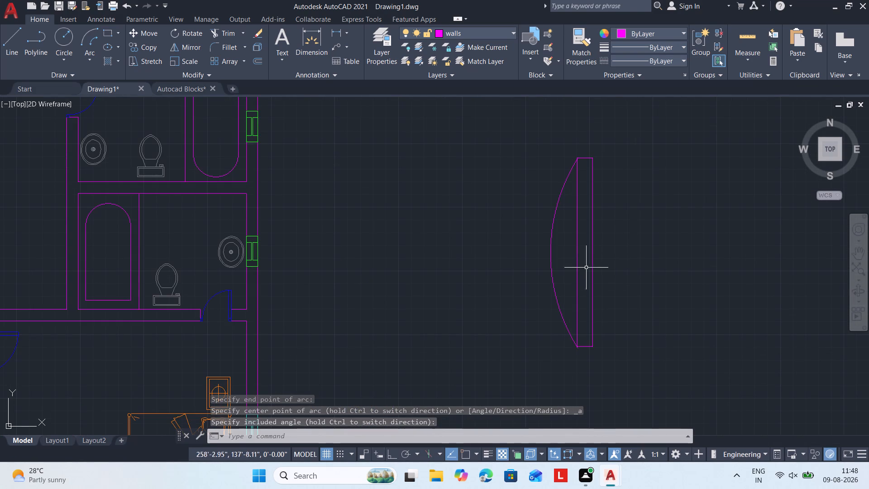
scroll(572, 264, down, 1)
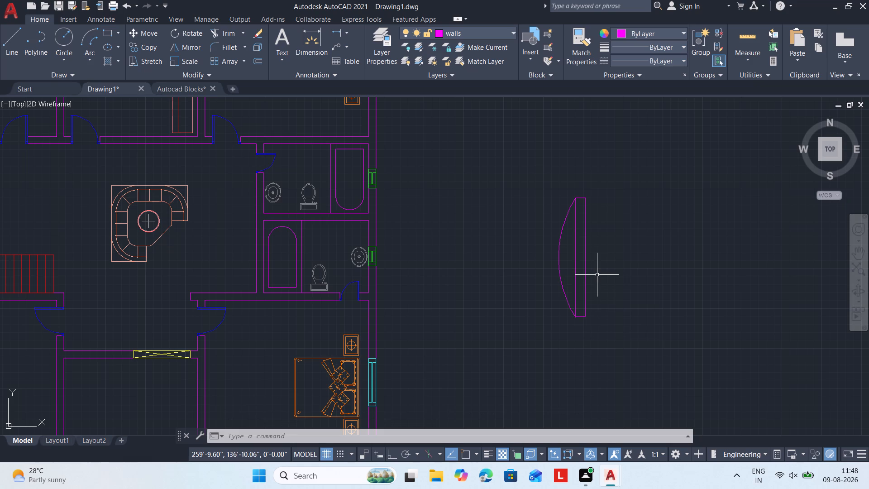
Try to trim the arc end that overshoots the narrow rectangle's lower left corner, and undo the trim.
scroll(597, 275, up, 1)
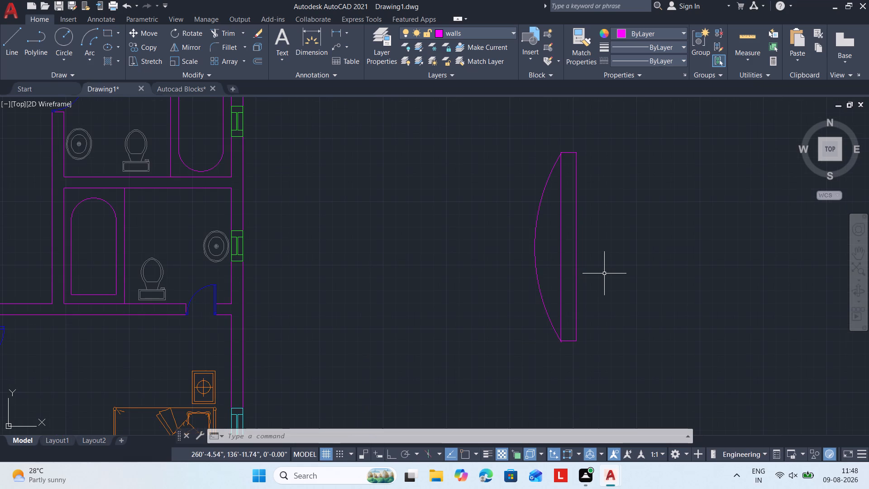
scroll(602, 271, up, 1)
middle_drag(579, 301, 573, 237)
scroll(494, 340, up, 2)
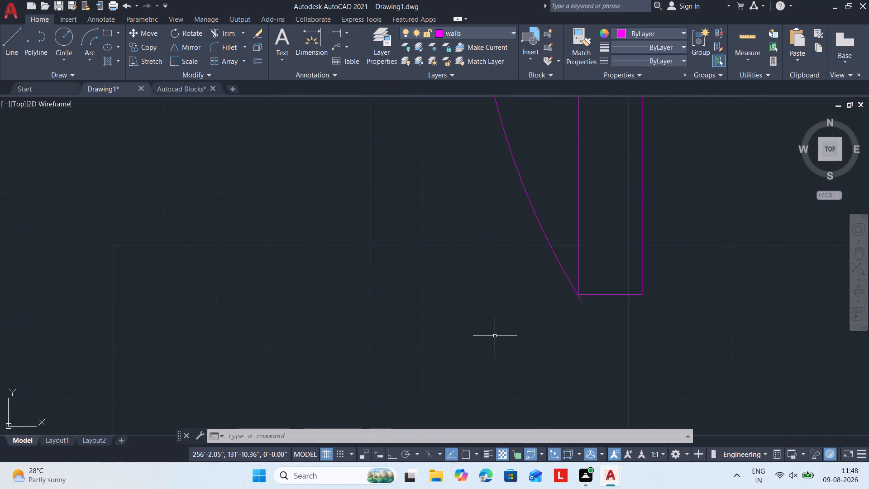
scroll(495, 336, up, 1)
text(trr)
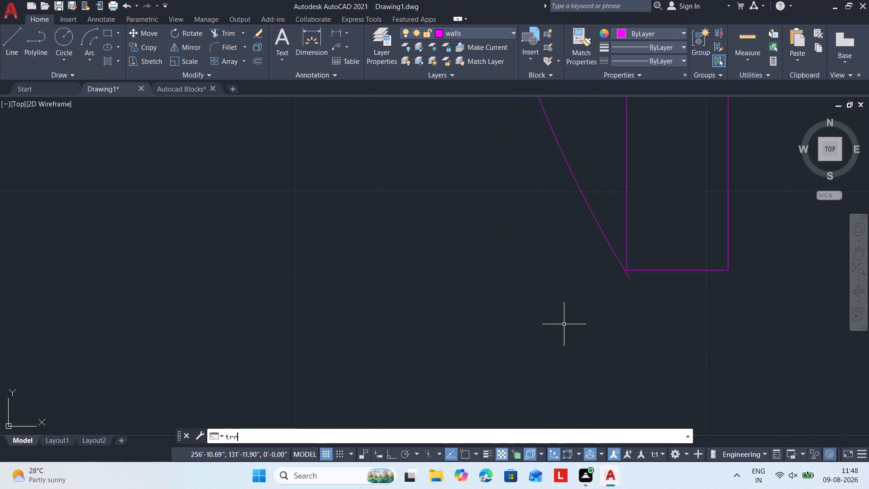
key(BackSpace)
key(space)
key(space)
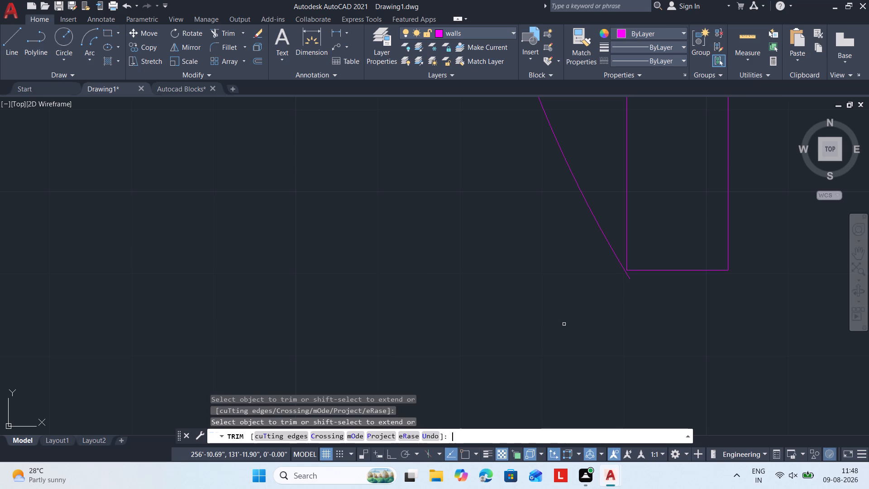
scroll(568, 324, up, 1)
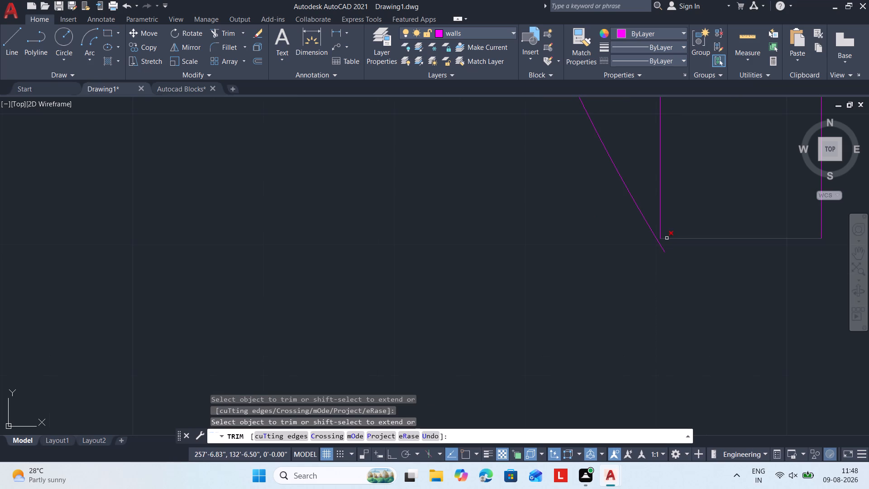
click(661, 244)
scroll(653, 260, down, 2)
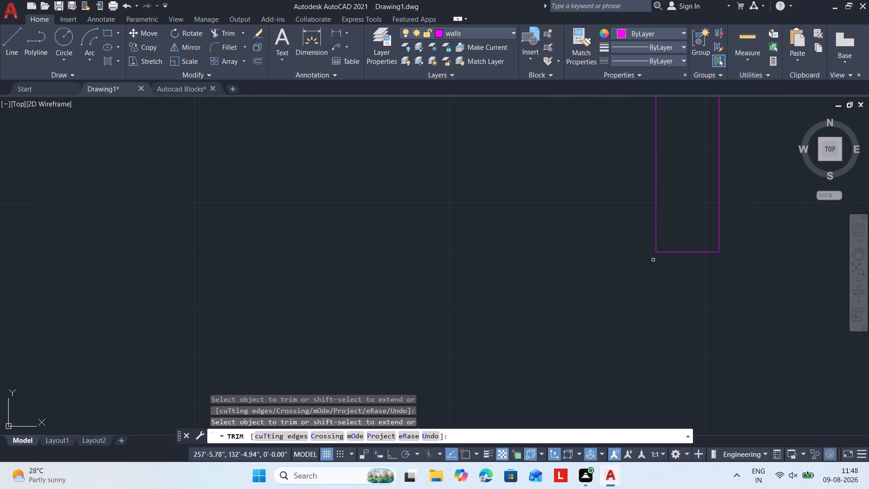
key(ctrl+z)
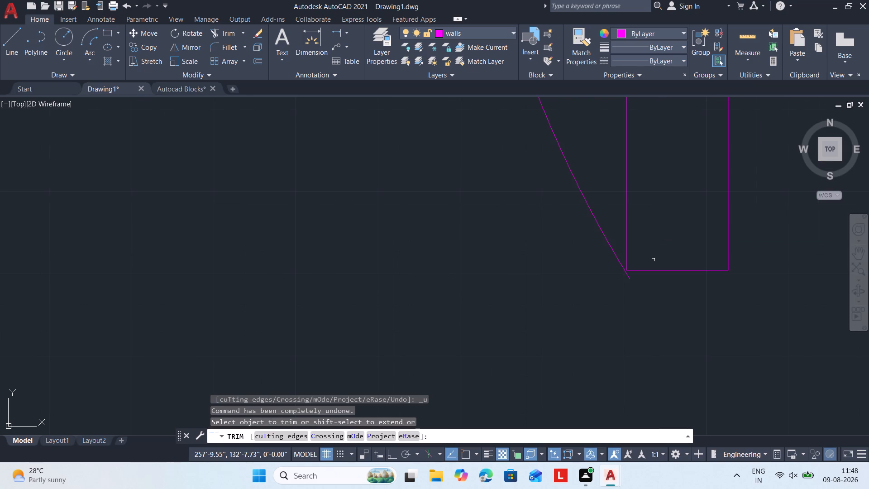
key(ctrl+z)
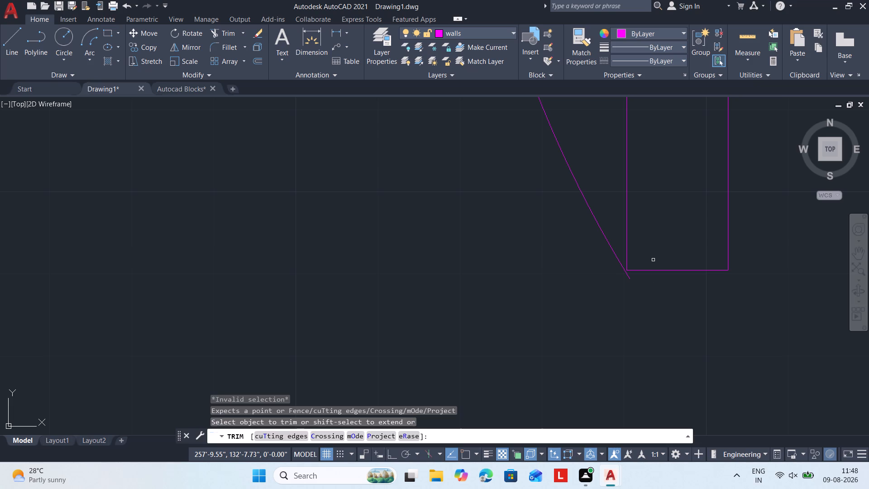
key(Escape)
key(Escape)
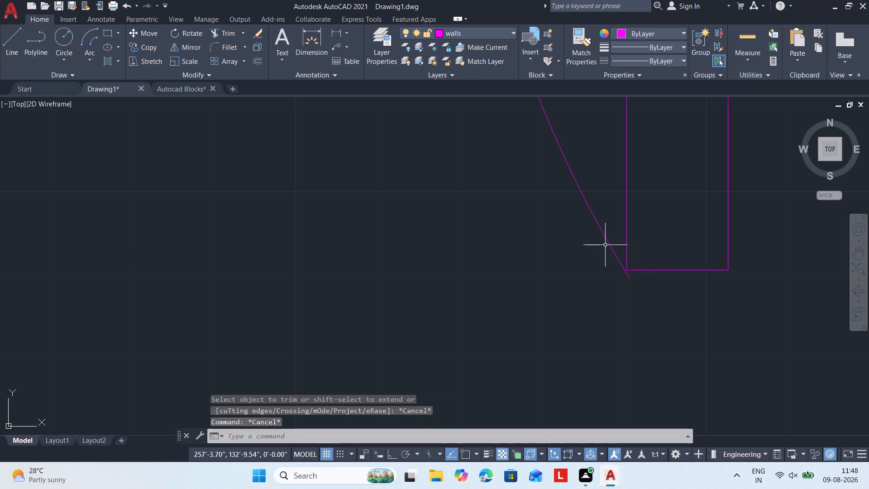
Erase the arc along the narrow rectangle's left edge.
click(608, 244)
text(e)
key(space)
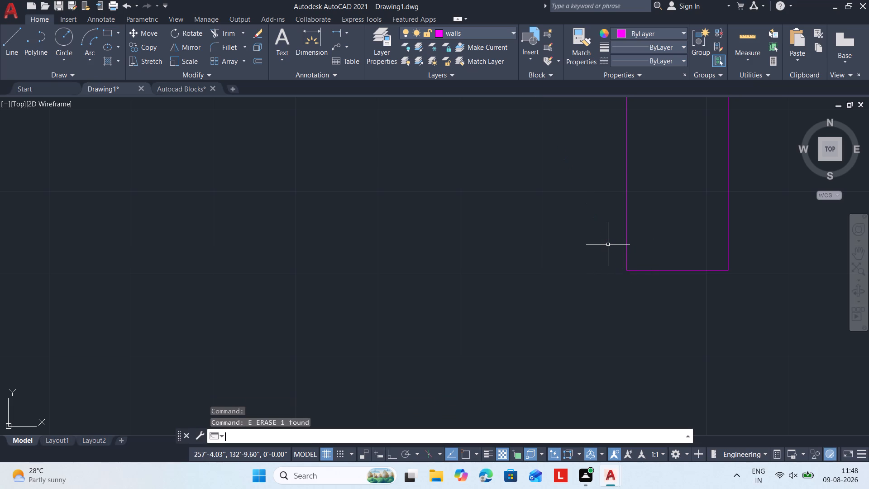
With object snap on, draw a shallow Start, End, Angle arc from the rectangle's upper right to lower right corner, bowing left inside it.
scroll(608, 244, down, 5)
middle_drag(604, 229, 583, 355)
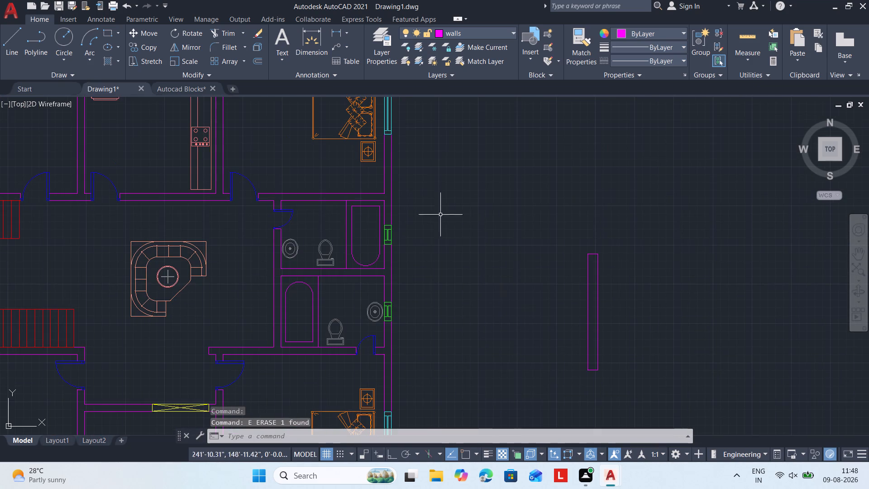
click(92, 43)
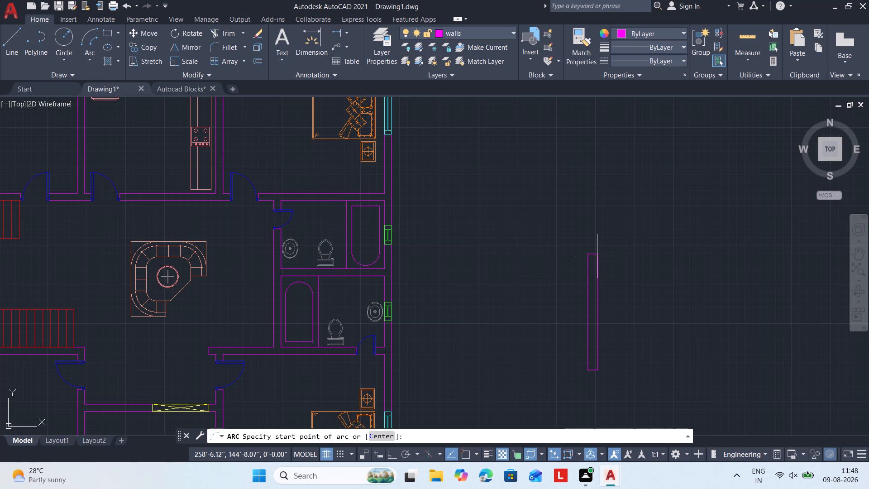
scroll(597, 256, up, 4)
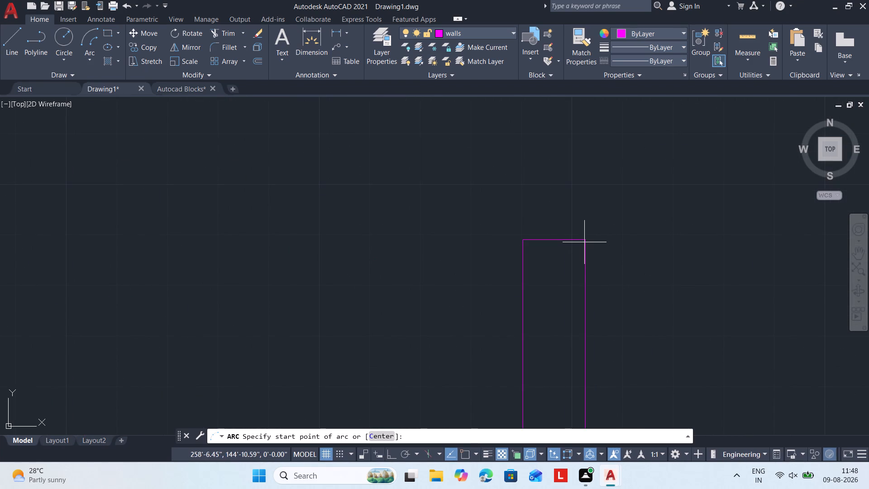
key(F3)
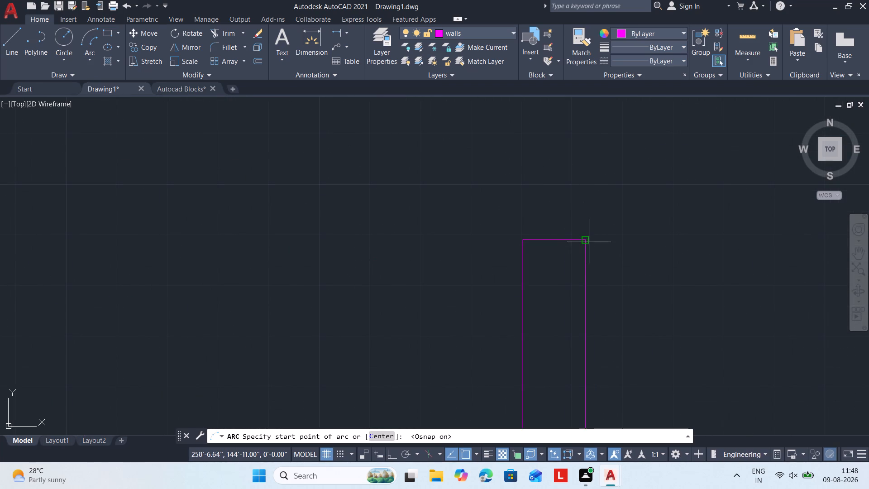
click(587, 243)
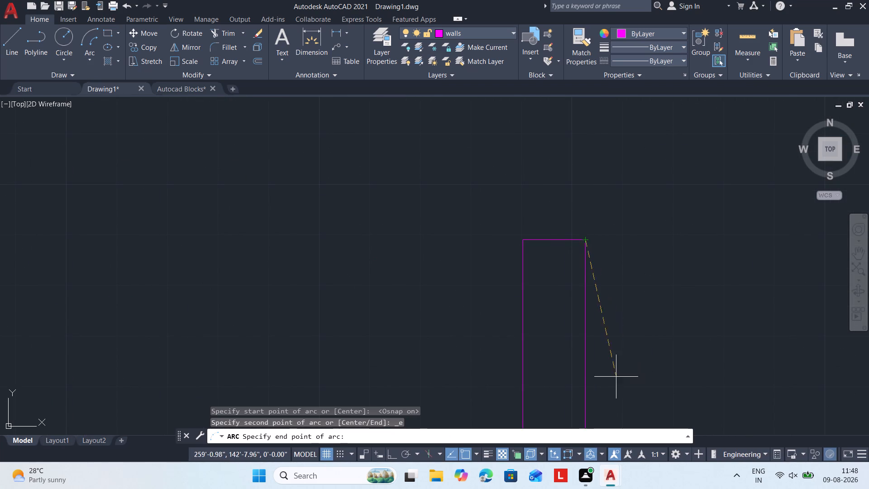
middle_drag(599, 315, 600, 211)
scroll(577, 308, down, 4)
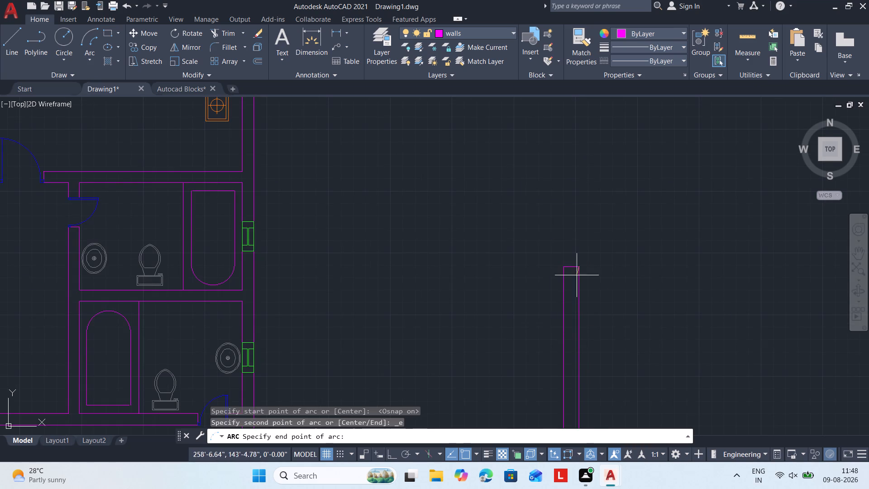
middle_drag(600, 363, 590, 254)
scroll(578, 379, up, 3)
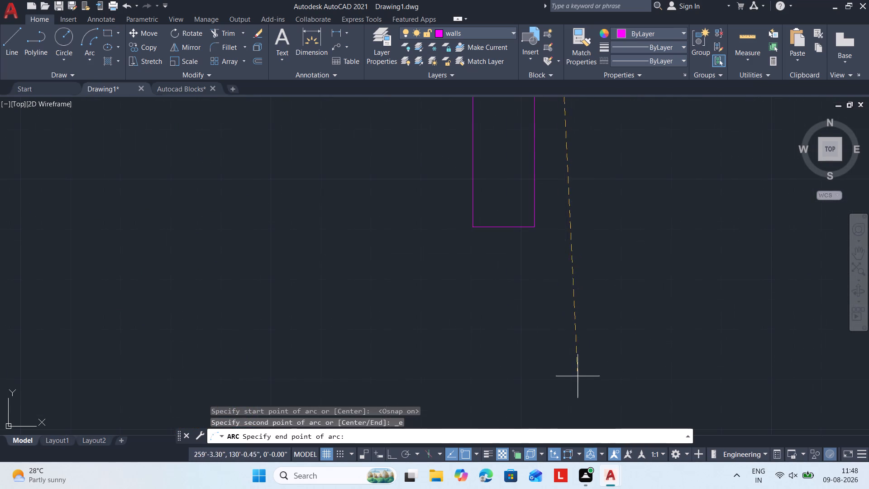
click(536, 229)
scroll(533, 230, down, 2)
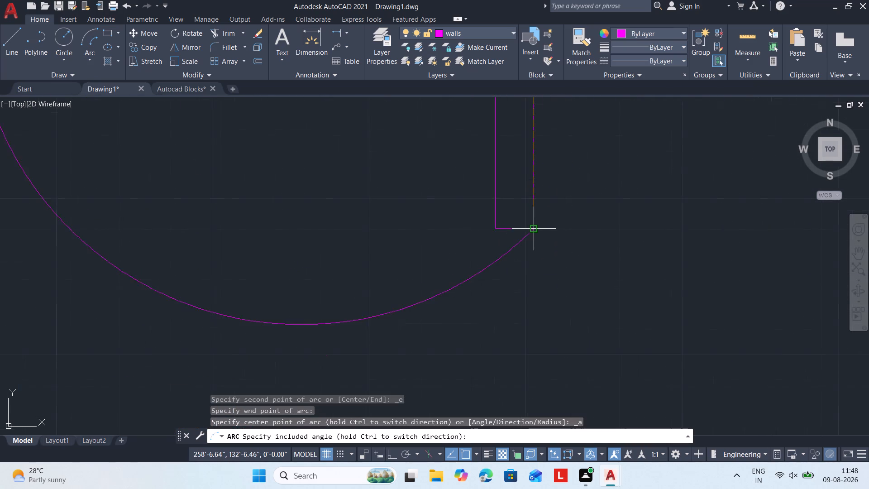
scroll(530, 230, down, 4)
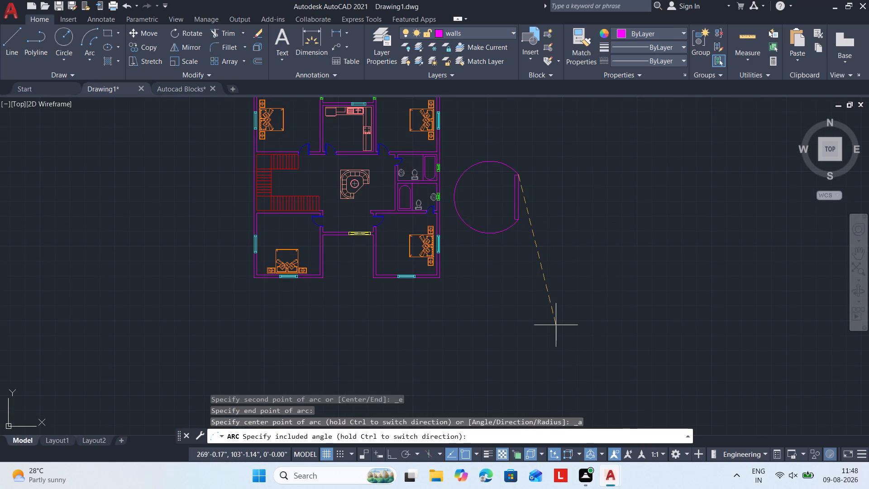
middle_drag(538, 115, 535, 234)
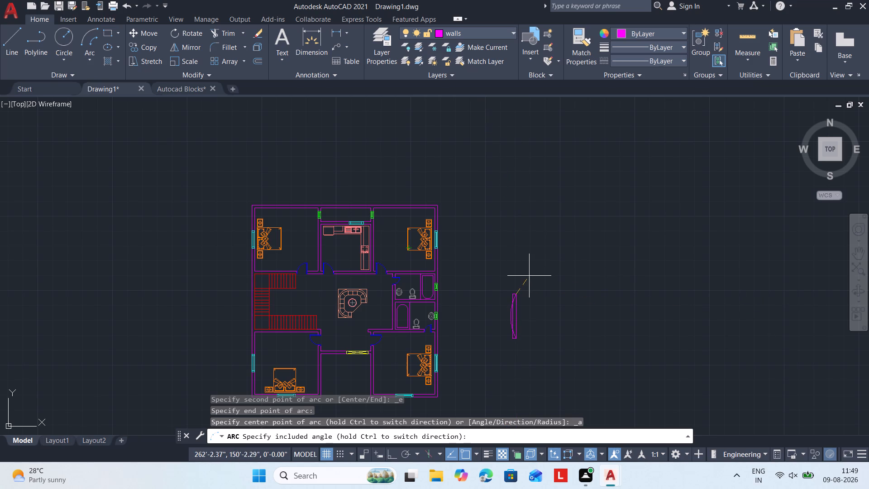
scroll(539, 280, up, 2)
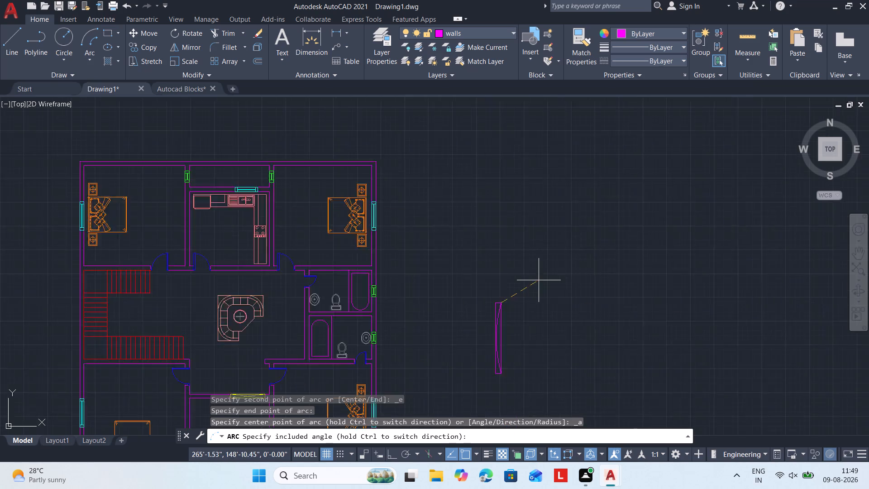
scroll(539, 280, up, 1)
middle_drag(538, 282, 623, 167)
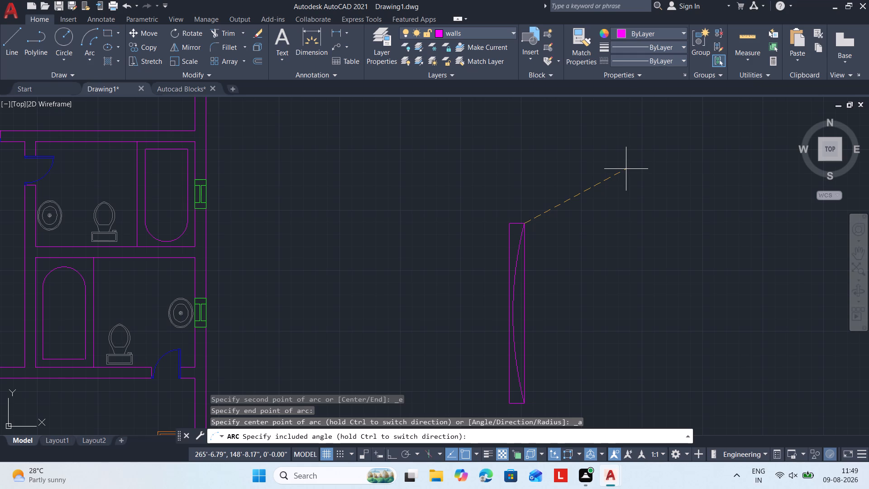
click(626, 169)
With ortho on, draw a bracket on the rectangle's upper right edge: about 1'-2" out, 1'-3" down, and a slanted line back.
middle_drag(622, 183, 611, 127)
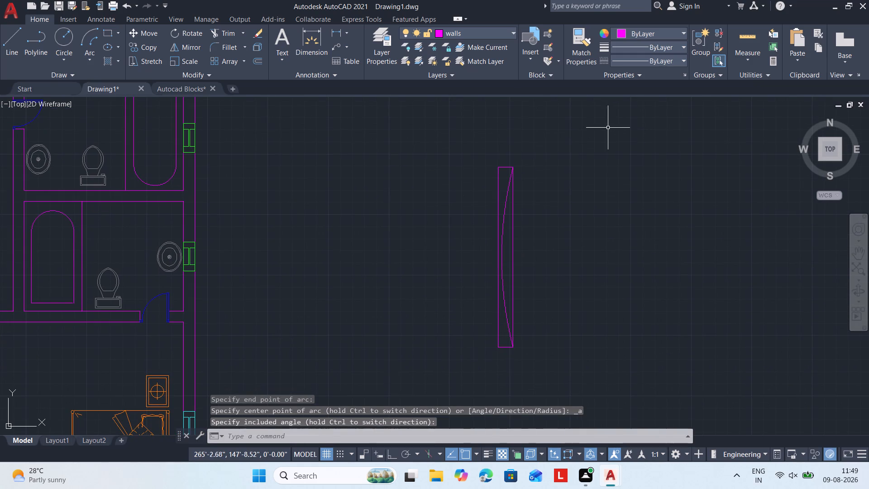
scroll(516, 153, down, 3)
middle_drag(524, 185, 526, 210)
scroll(519, 198, up, 2)
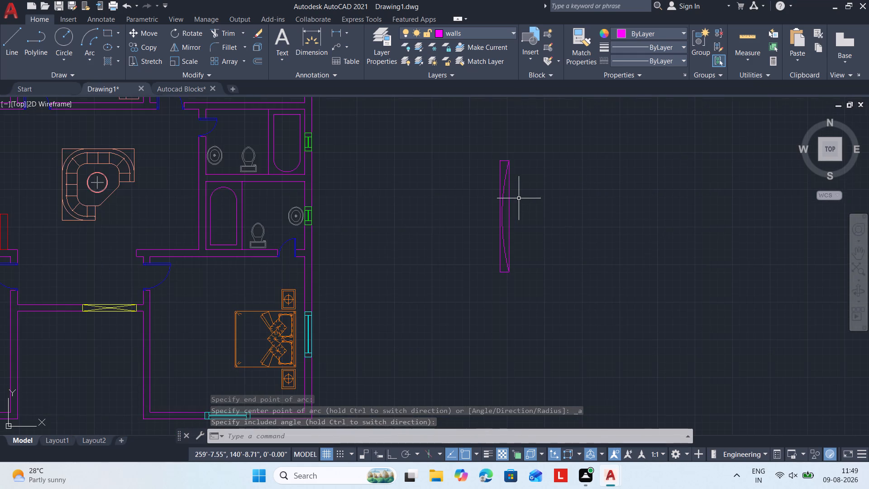
scroll(519, 198, up, 1)
middle_drag(515, 196, 520, 221)
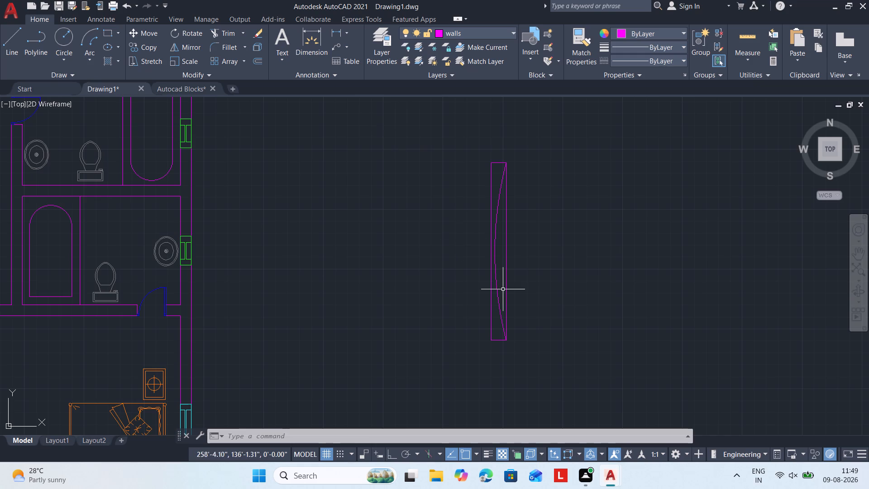
key(l)
key(Return)
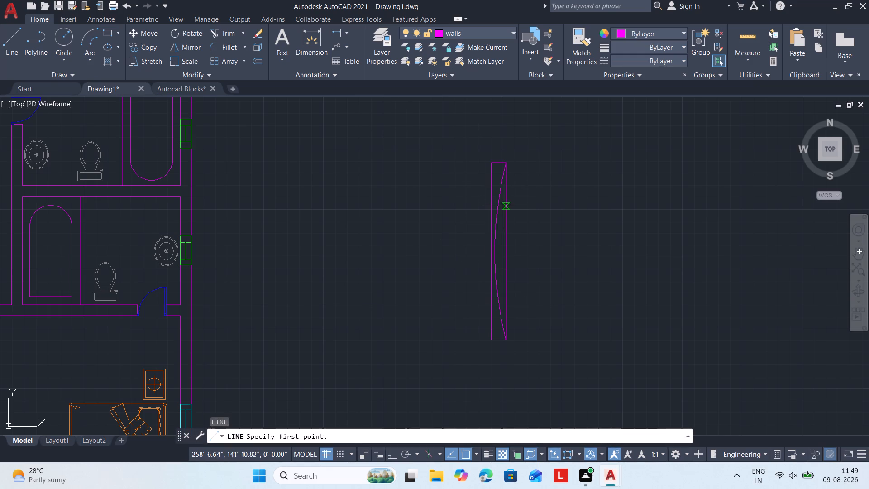
click(505, 206)
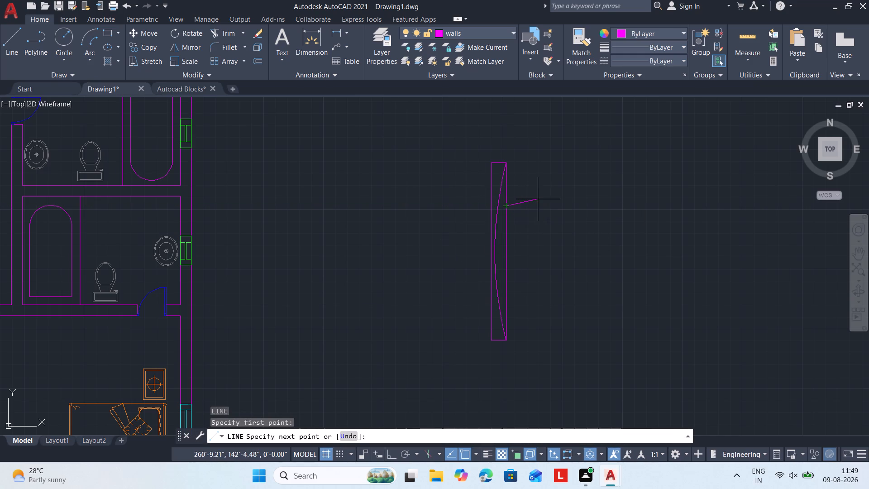
key(F8)
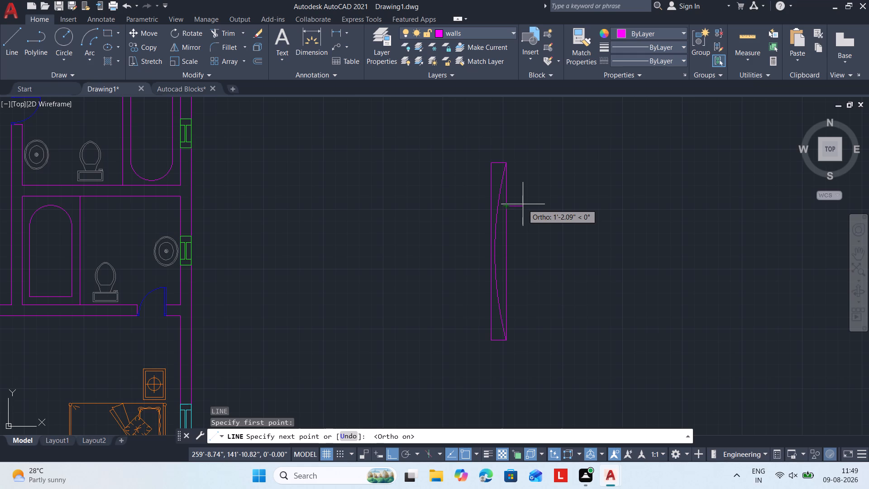
click(523, 206)
click(518, 224)
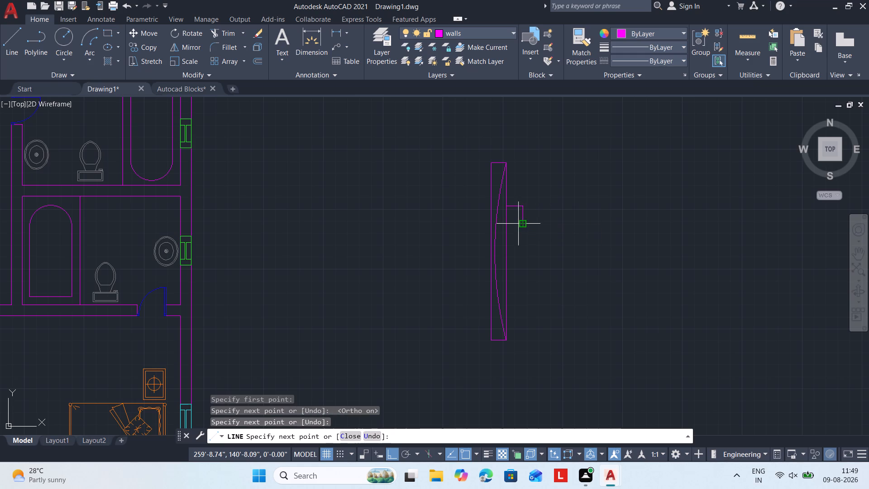
click(504, 214)
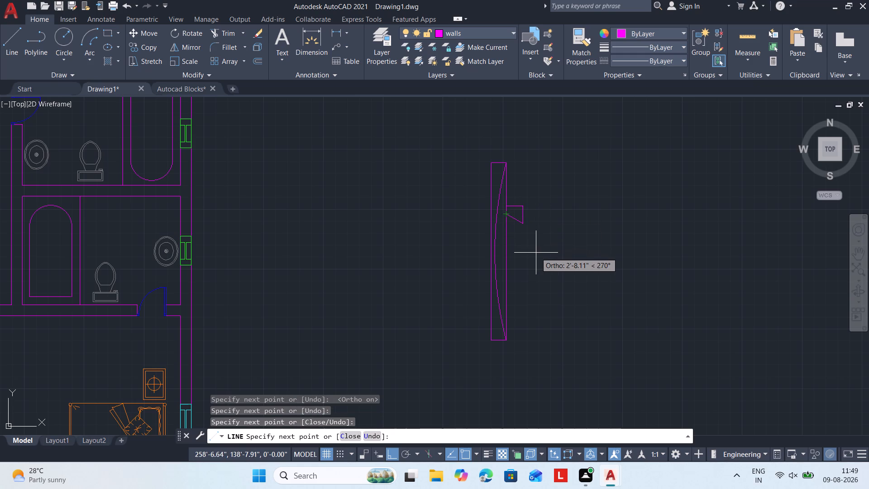
key(Escape)
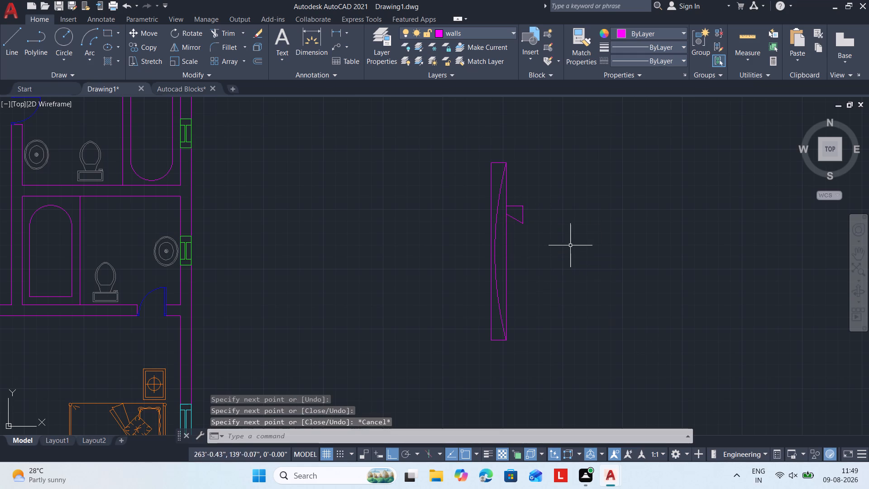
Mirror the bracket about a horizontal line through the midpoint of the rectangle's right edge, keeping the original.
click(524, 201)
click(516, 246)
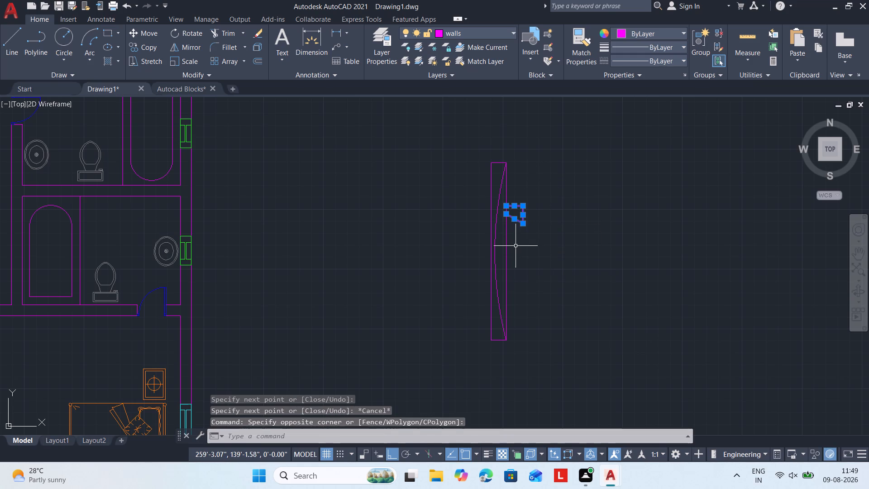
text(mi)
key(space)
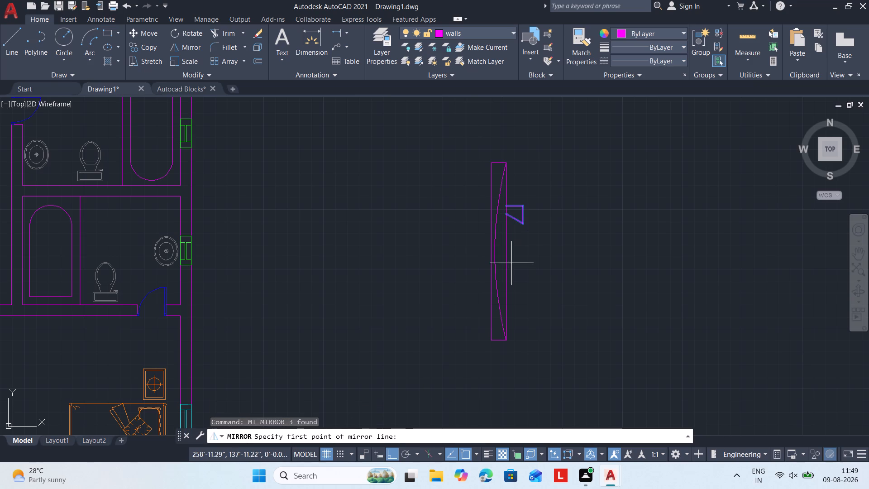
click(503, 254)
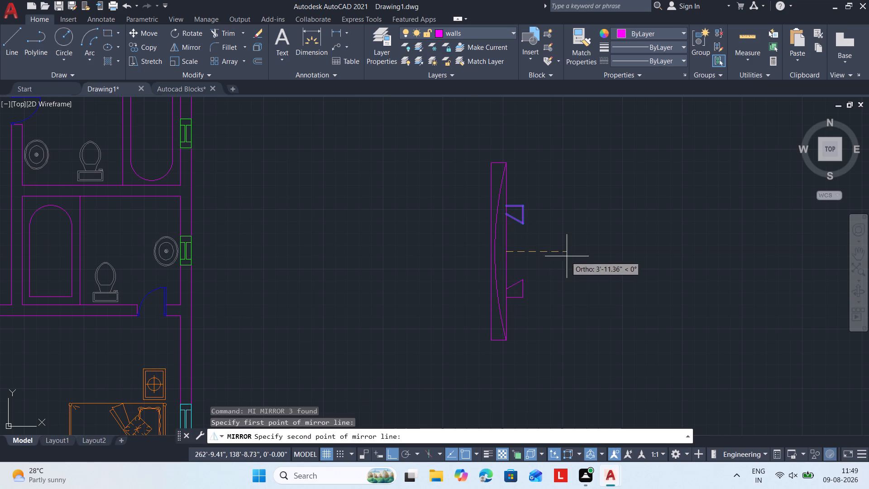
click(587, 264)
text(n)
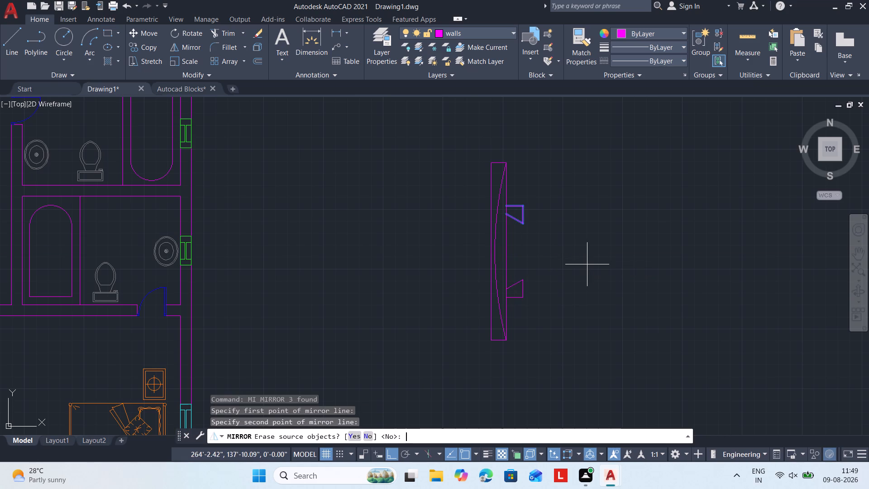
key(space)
Erase the entire custom-drawn piece beside the floor plan: the narrow rectangle, its inner arc and both brackets.
scroll(552, 305, down, 1)
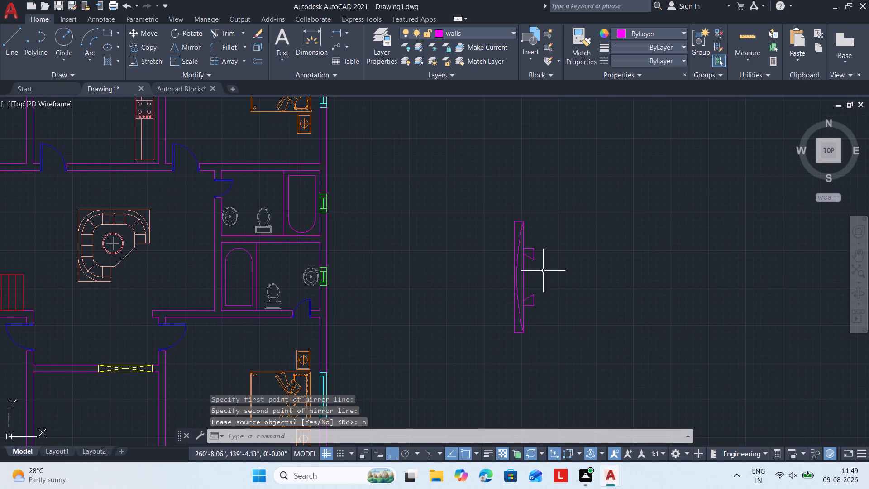
scroll(571, 209, up, 1)
scroll(448, 292, down, 4)
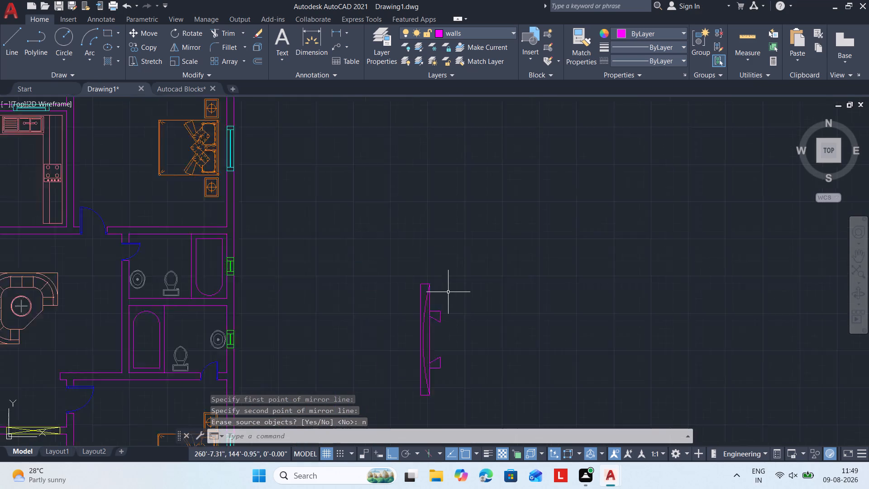
scroll(430, 308, down, 1)
scroll(434, 317, up, 1)
middle_drag(434, 317, 497, 270)
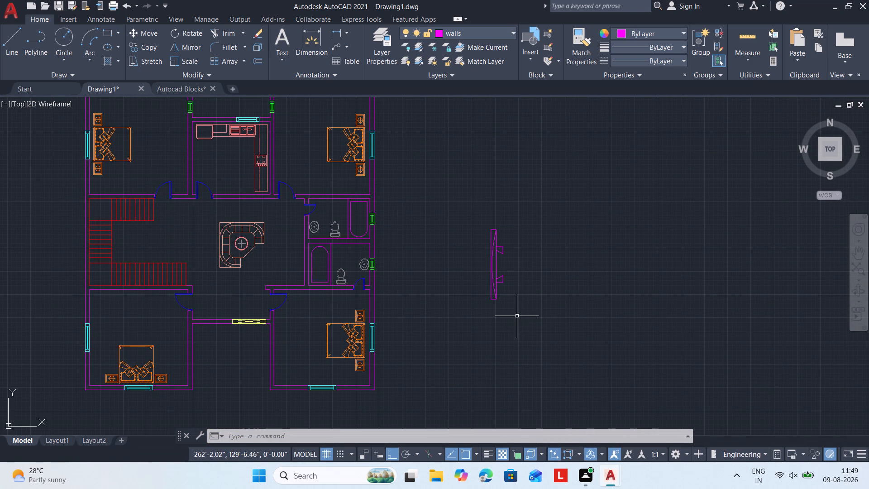
drag(517, 316, 513, 293)
click(473, 153)
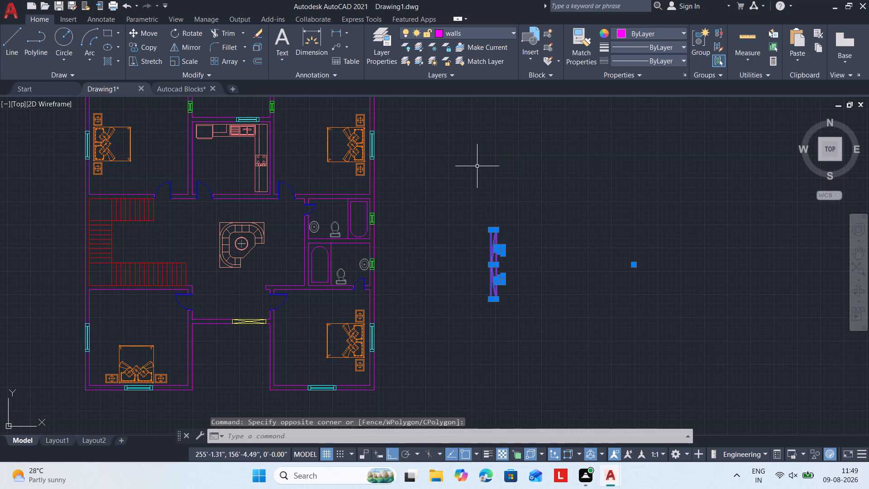
text(e)
key(space)
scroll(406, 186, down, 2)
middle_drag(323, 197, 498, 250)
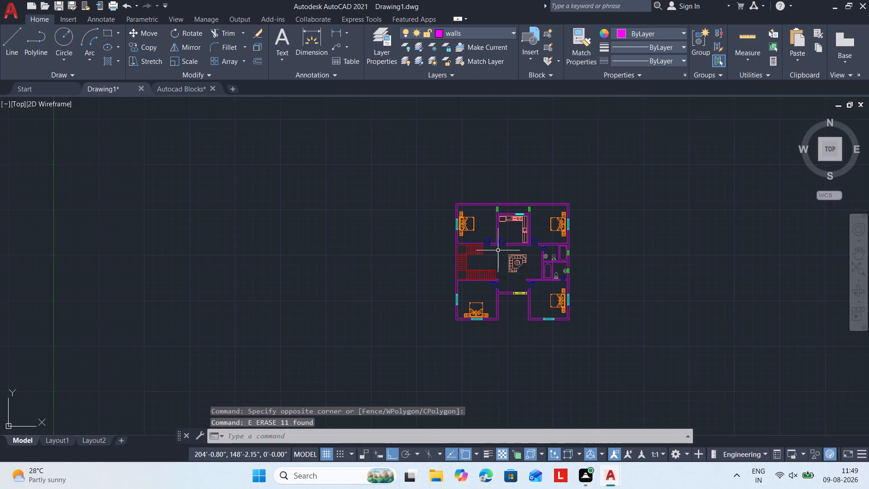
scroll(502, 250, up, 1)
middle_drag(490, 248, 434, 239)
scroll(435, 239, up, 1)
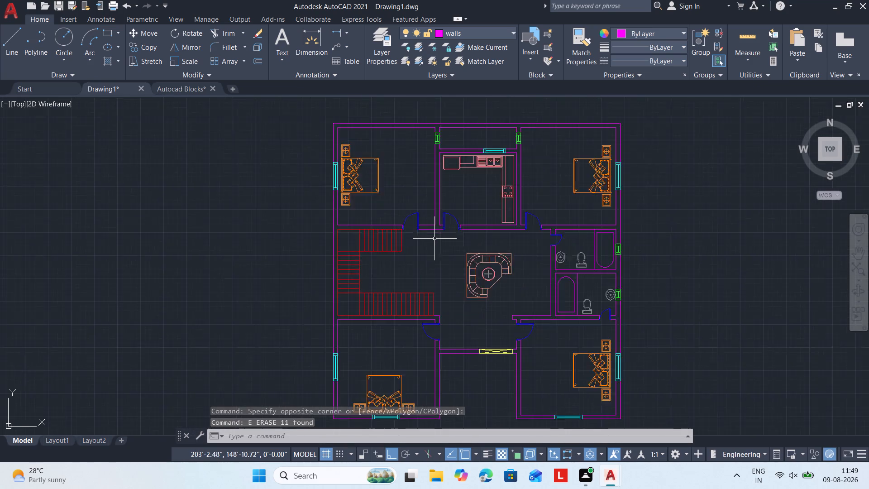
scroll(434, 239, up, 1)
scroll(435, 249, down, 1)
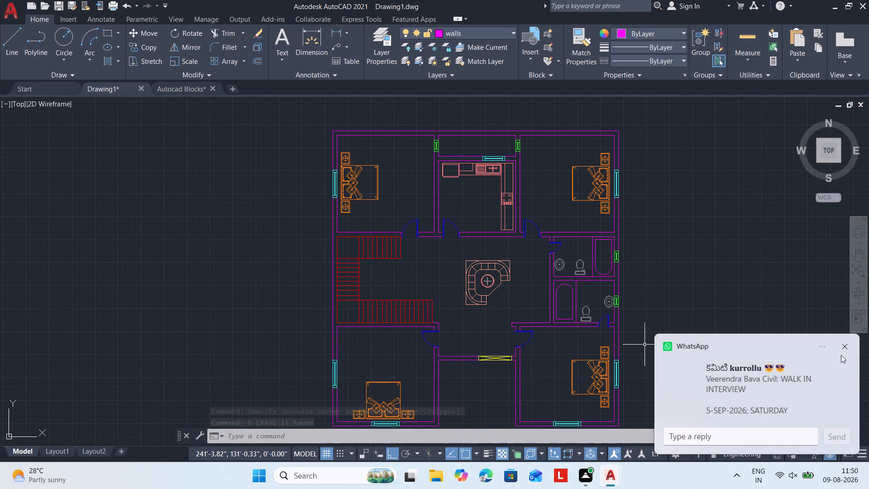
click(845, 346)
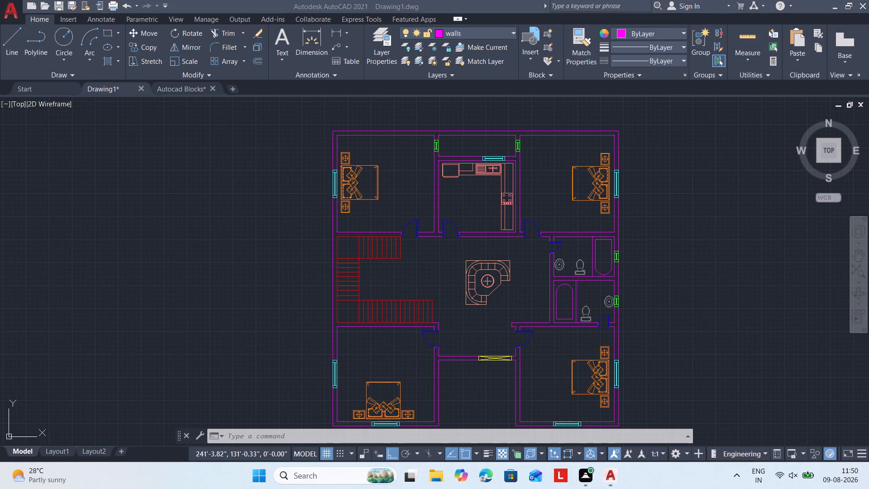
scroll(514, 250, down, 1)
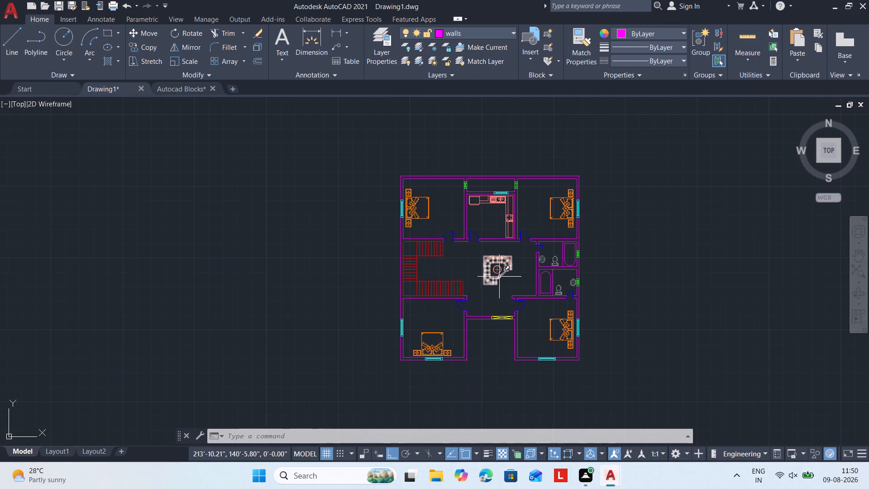
Create a layer named text, set its color to white and make it the current layer.
click(387, 64)
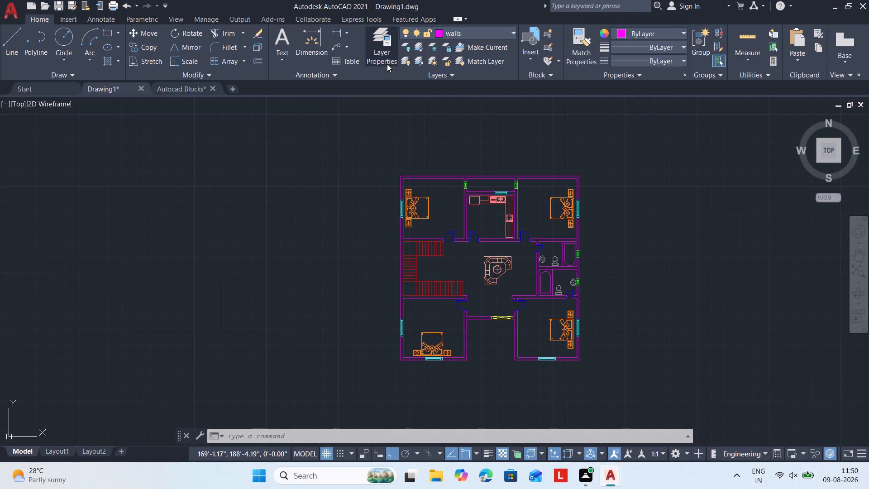
click(107, 49)
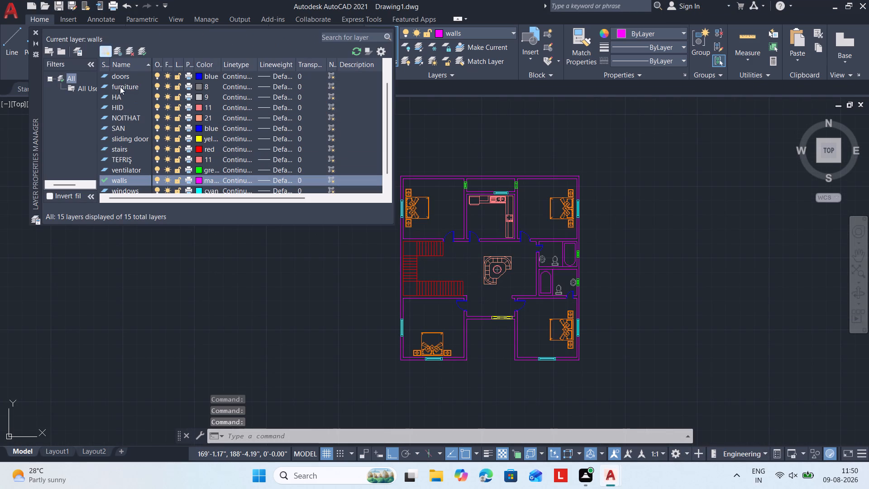
text(tex)
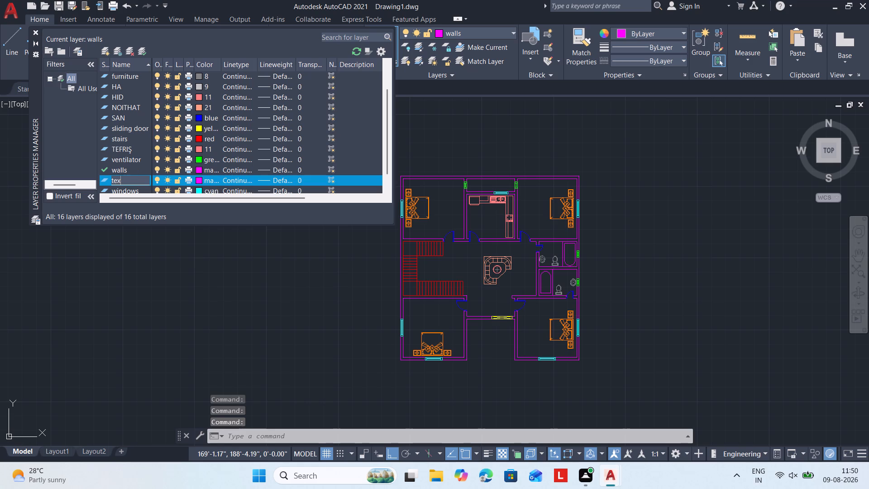
key(t)
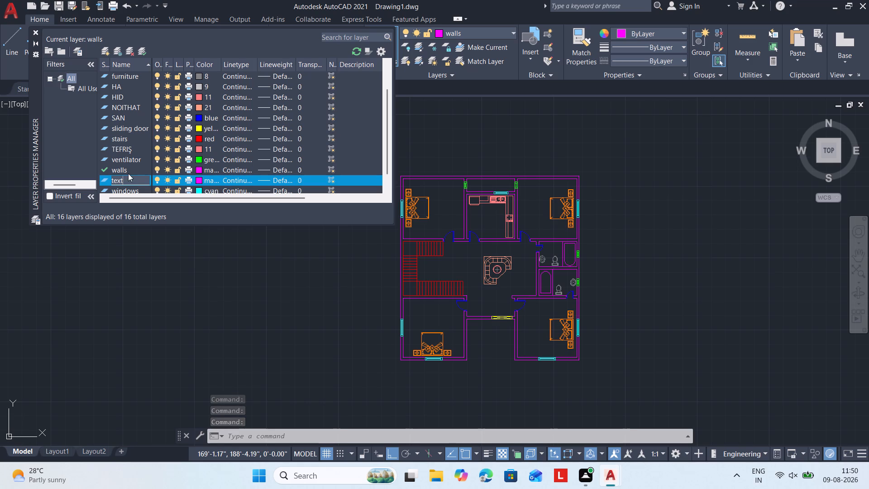
click(201, 176)
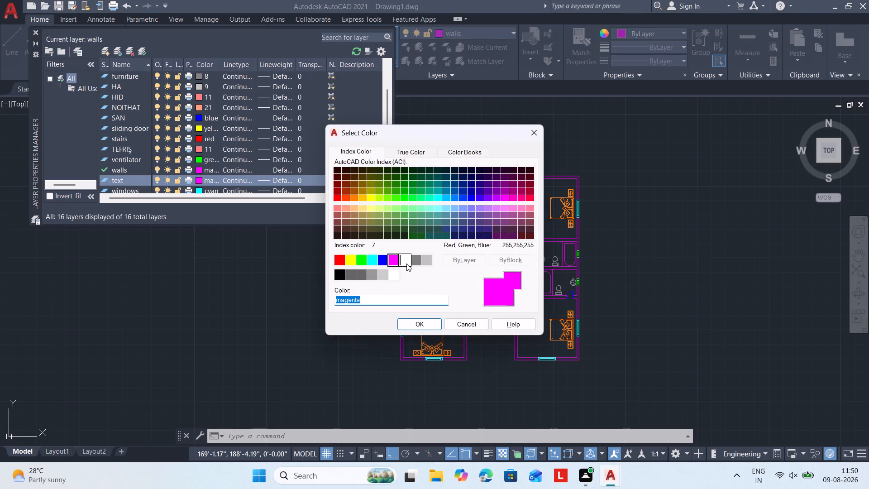
click(406, 264)
click(413, 325)
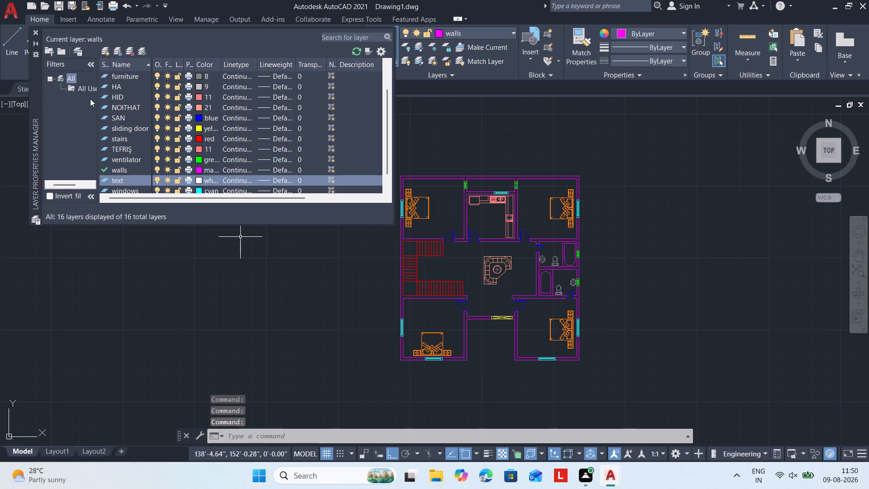
click(139, 50)
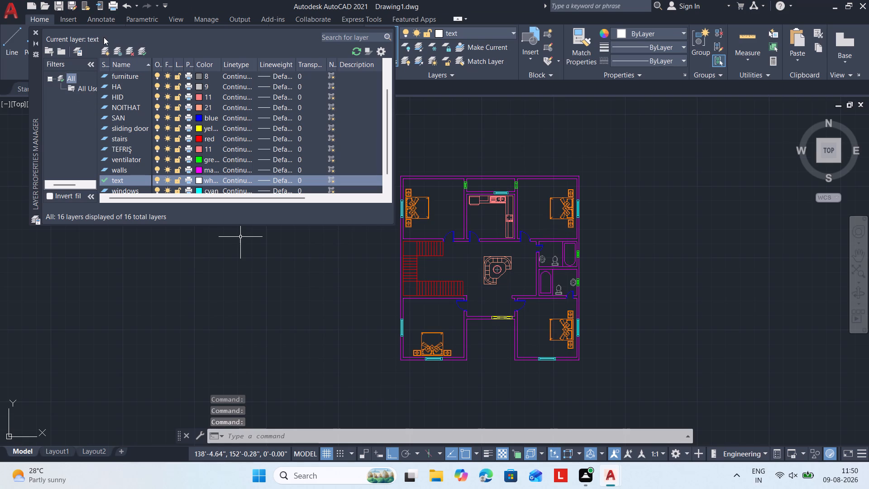
click(33, 29)
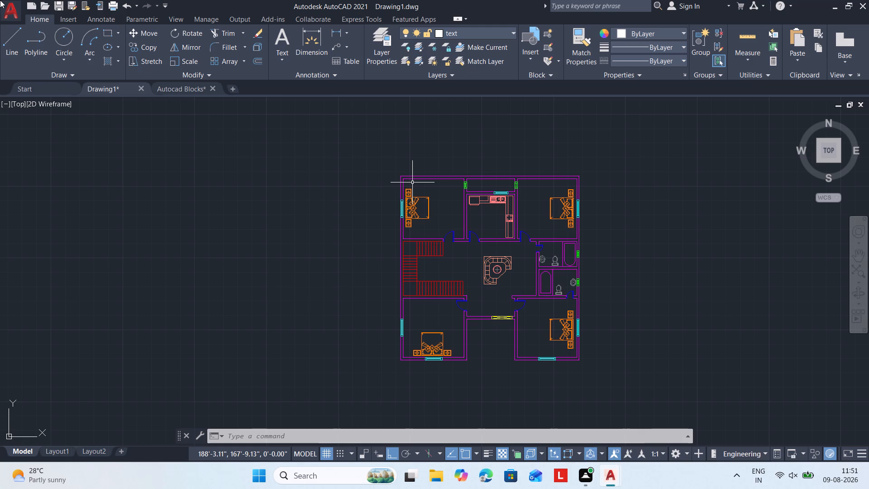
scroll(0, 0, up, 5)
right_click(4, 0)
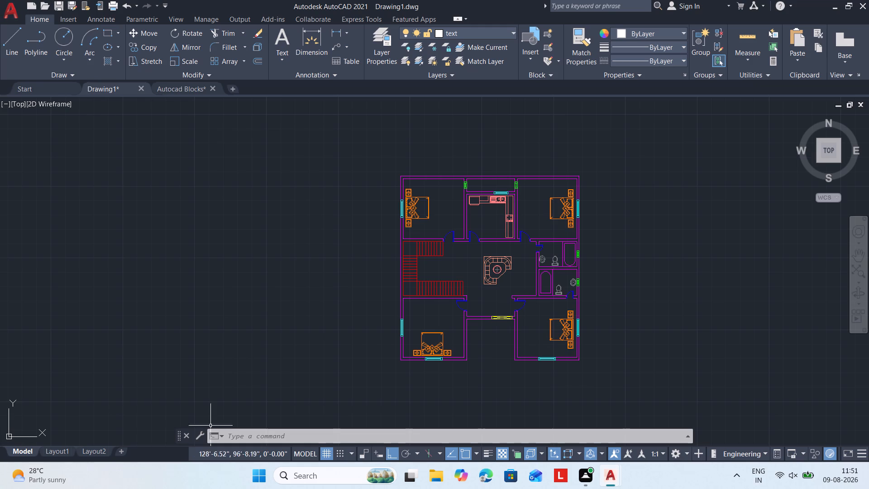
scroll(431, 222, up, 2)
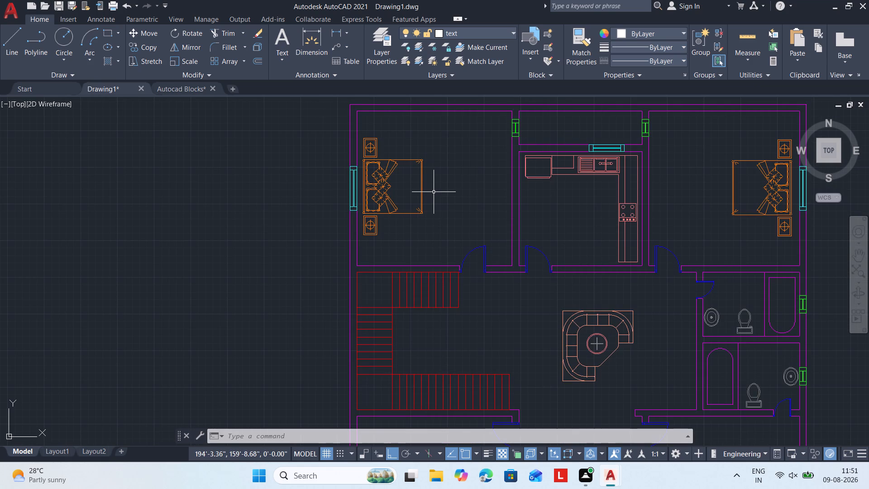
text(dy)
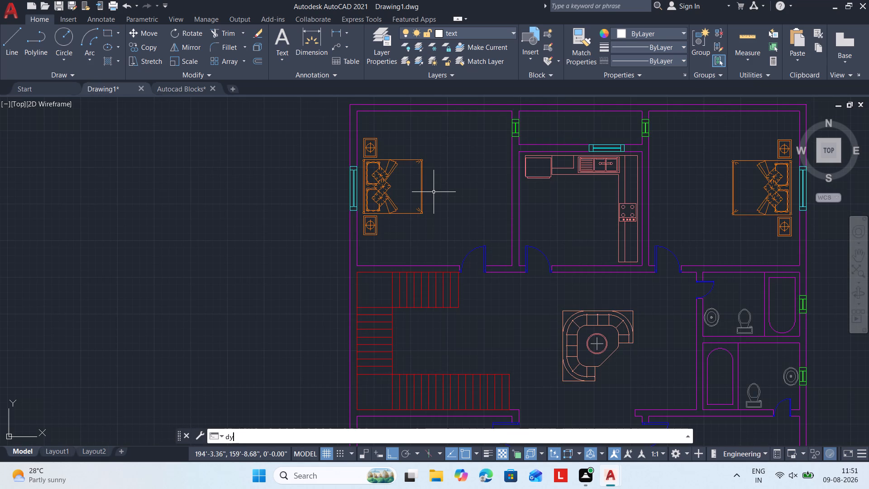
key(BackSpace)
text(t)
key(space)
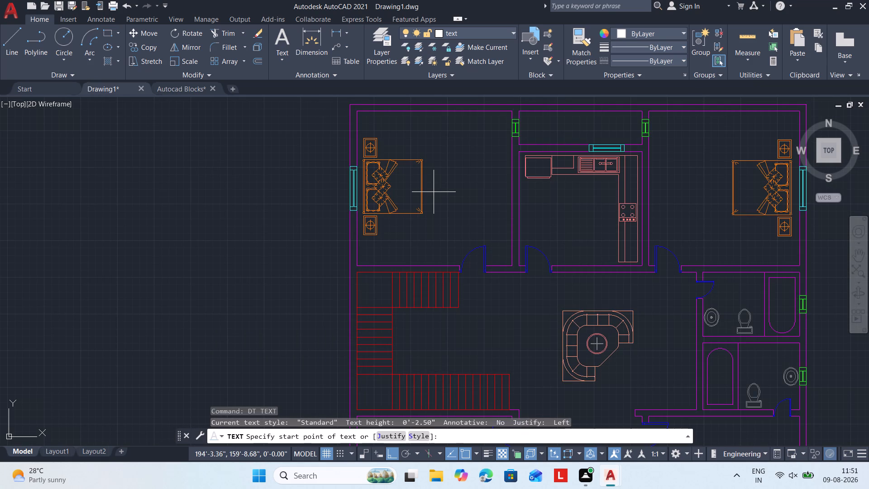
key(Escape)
Place a single-line text label BED ROOM, 10" high with 0 rotation, beside the bed in the upper-left bedroom.
text(dt)
key(space)
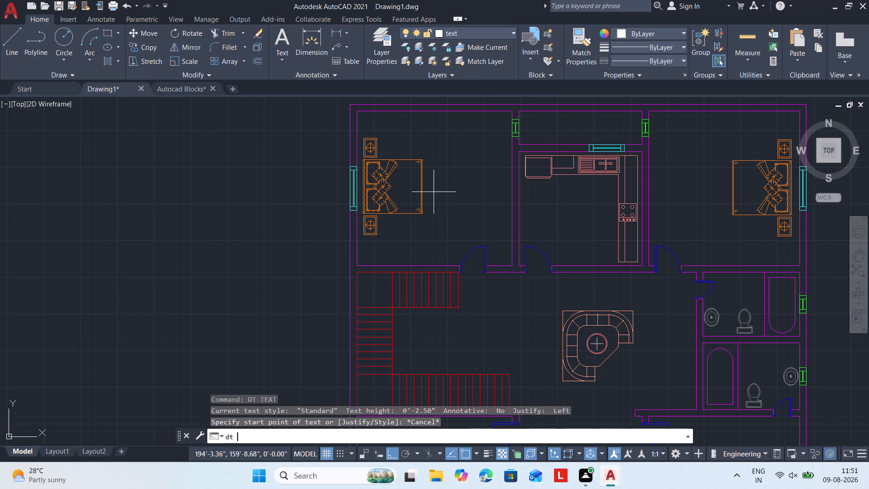
click(437, 193)
text(10)
key(shift+quotedbl)
key(Return)
key(0)
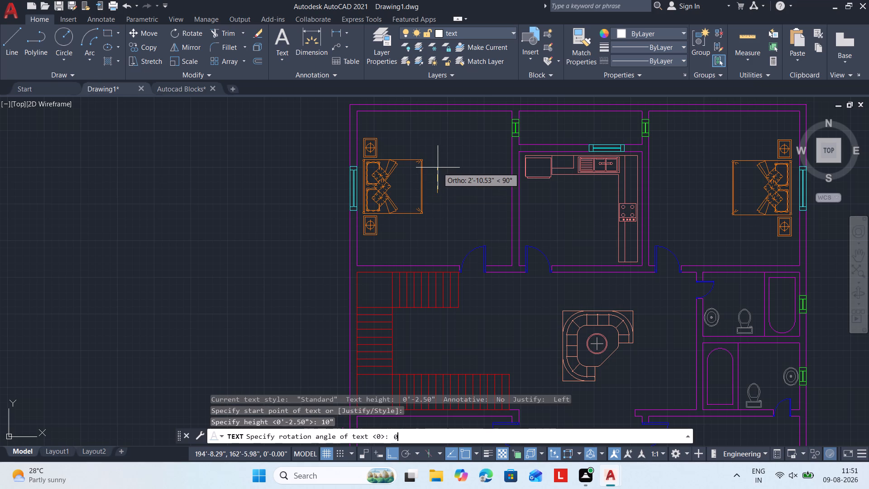
key(Return)
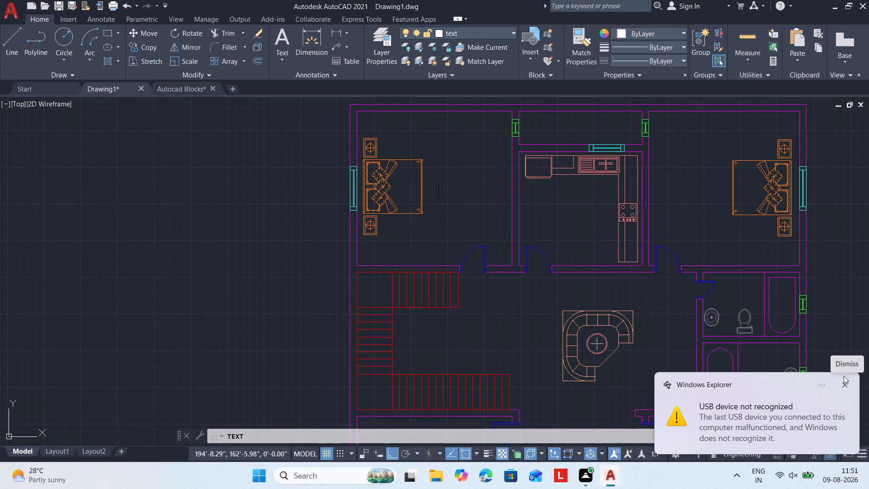
click(842, 385)
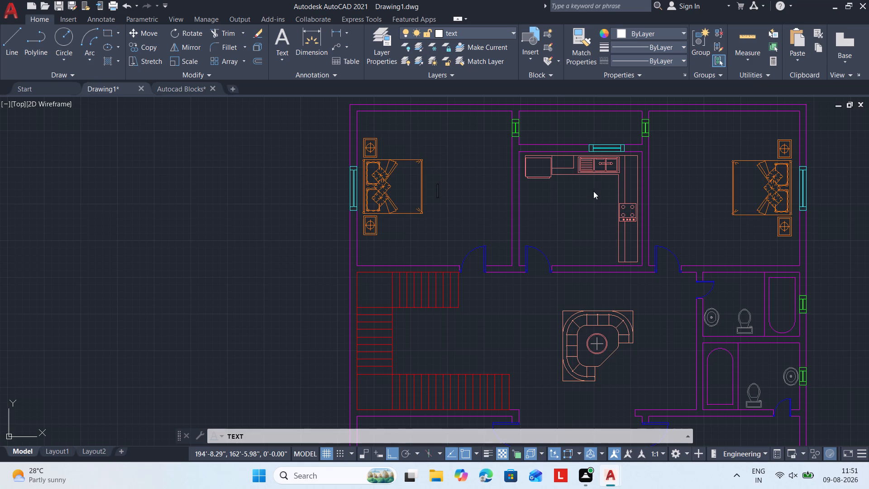
click(437, 164)
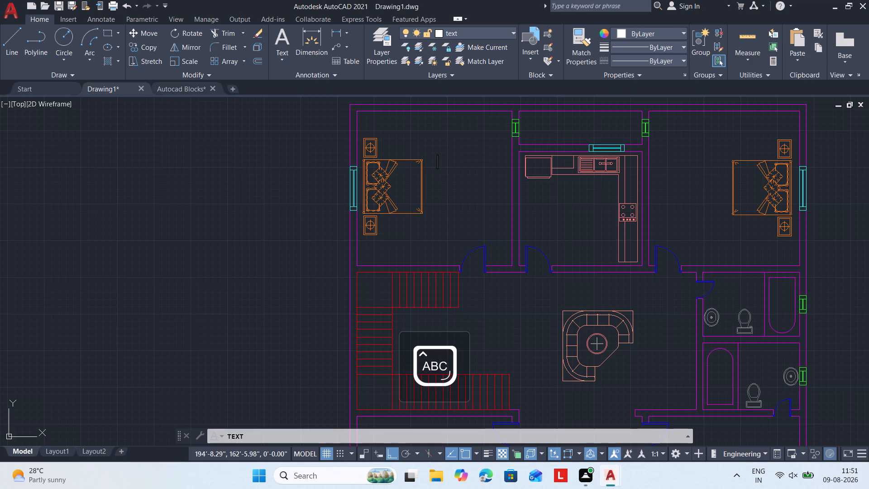
text(BEED)
key(BackSpace)
key(BackSpace)
text(D)
key(space)
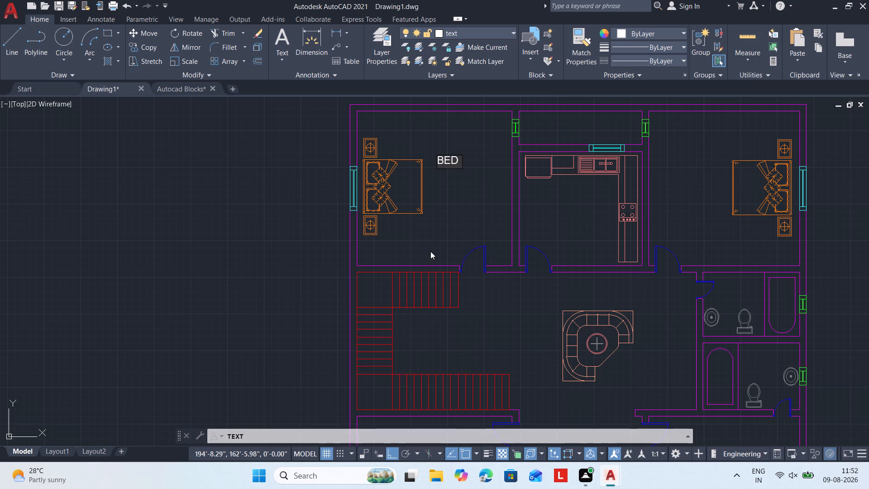
text(ROOM)
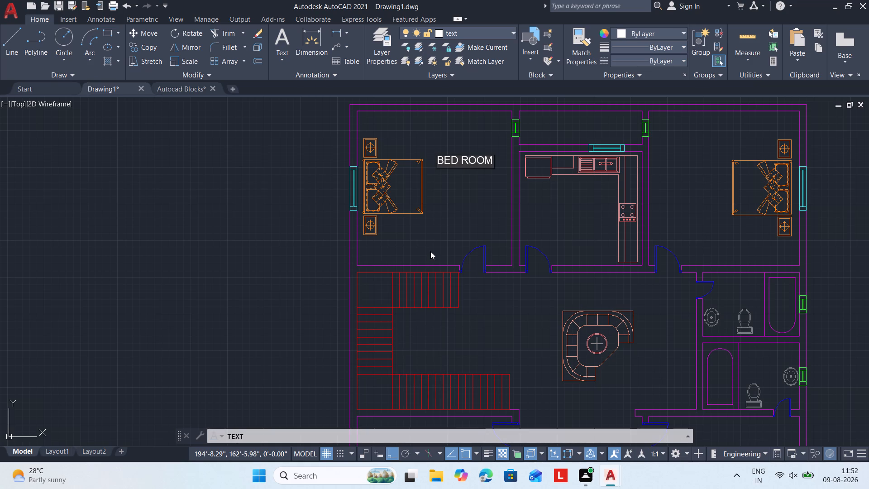
Add the size line 17'8"*17'7" below the BED ROOM label in the upper-left bedroom.
key(Return)
text(17')
text(8")
key(asterisk)
text(17)
key(apostrophe)
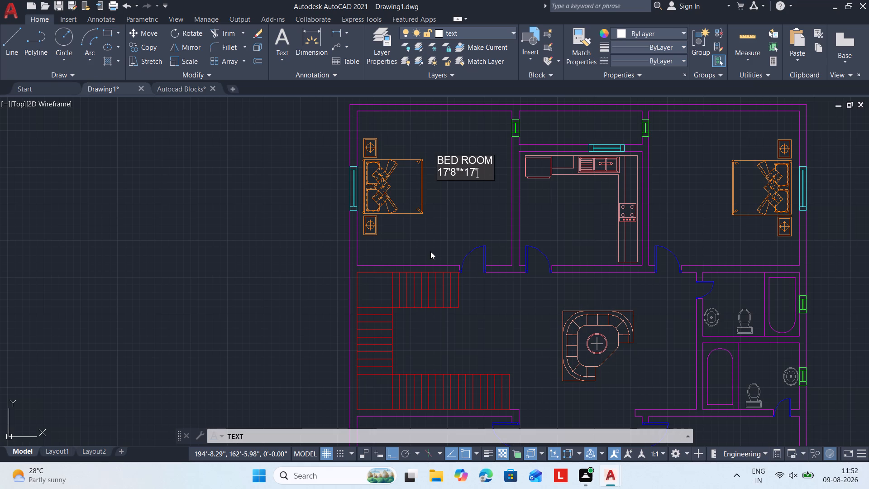
text(7")
Place the label O.T.S in the narrow space above the kitchen.
click(560, 128)
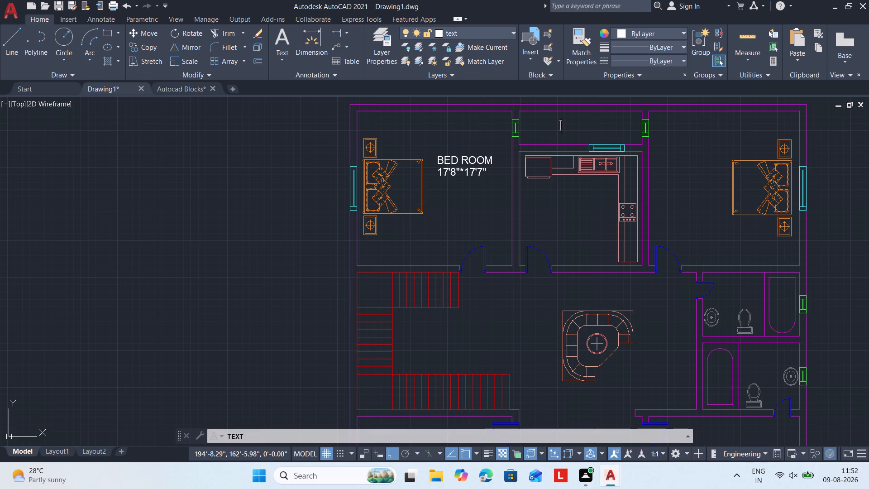
text(O.)
text(T.S)
Label the kitchen with KITCHEN and the size 14'0"*13'0" on a second line, in the open floor beside the counter.
click(539, 201)
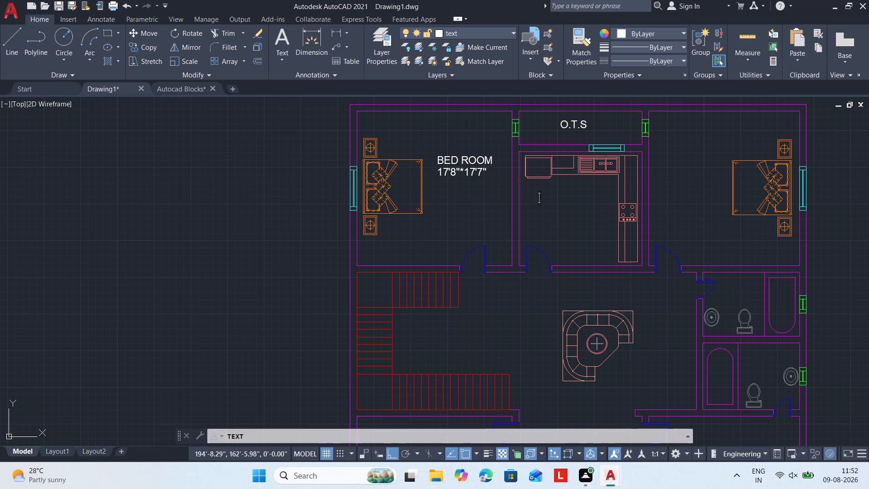
text(KITA)
key(BackSpace)
text(CHEN)
key(Return)
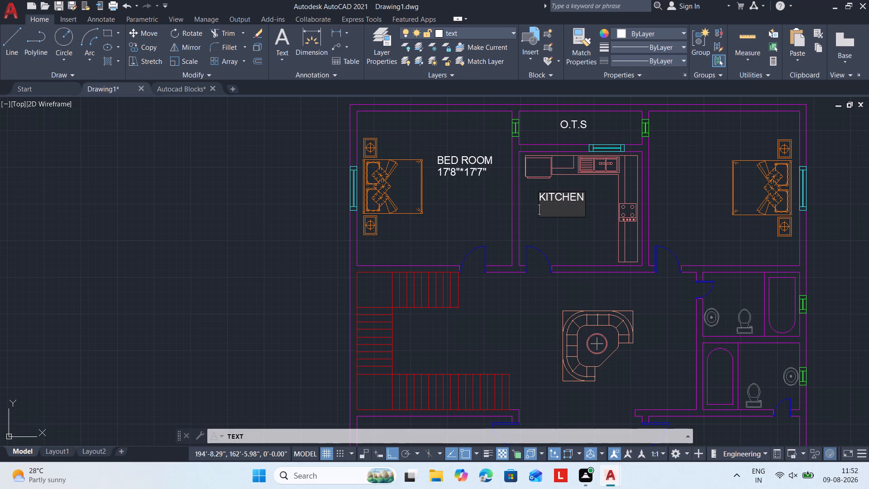
text(14')
text(0")
text(9/)
key(BackSpace)
key(BackSpace)
key(asterisk)
text(13'0")
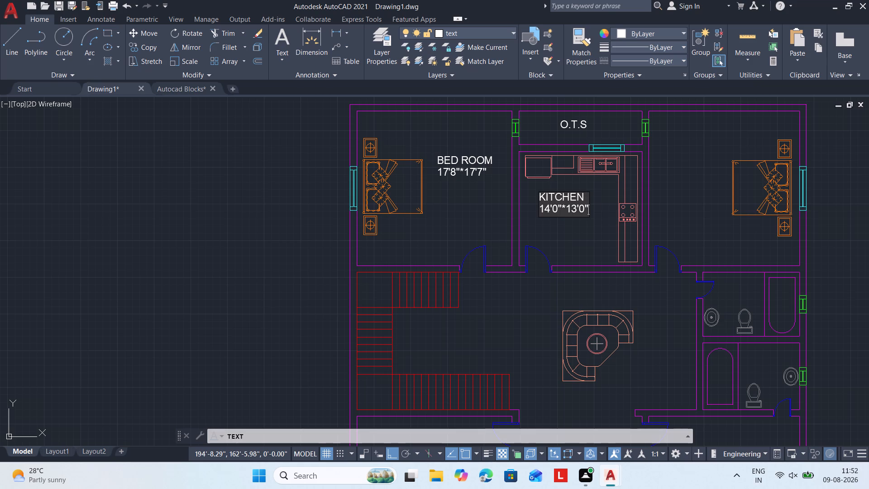
Label the upper-right bedroom with BED ROOM and the size 17'2"*17'7" on a second line, beside the bed.
middle_drag(597, 205, 509, 214)
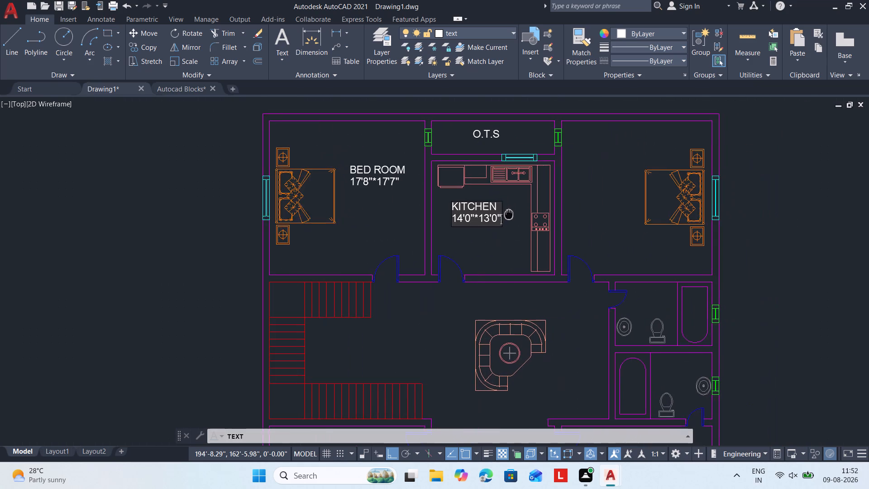
middle_drag(509, 214, 471, 209)
click(537, 173)
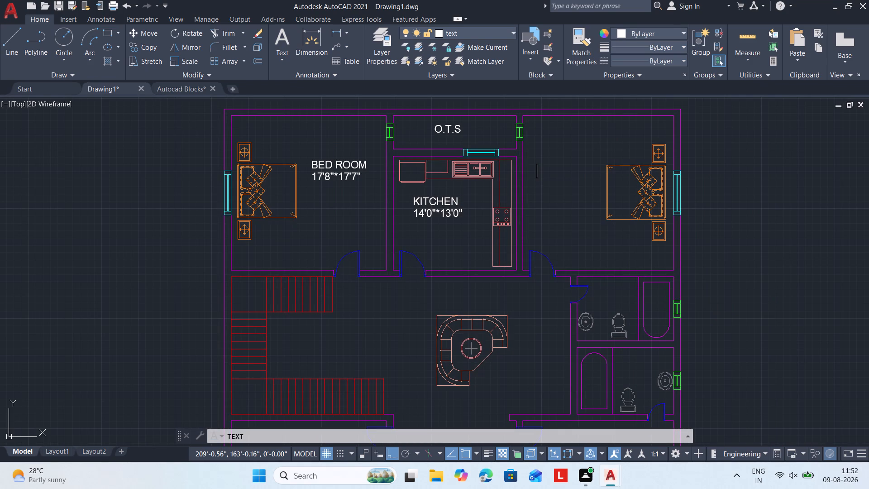
text(BED ROOM)
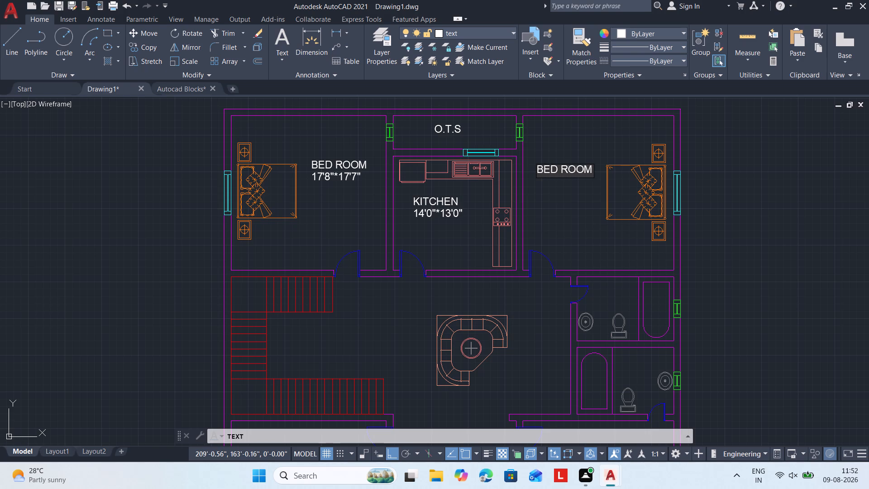
key(Return)
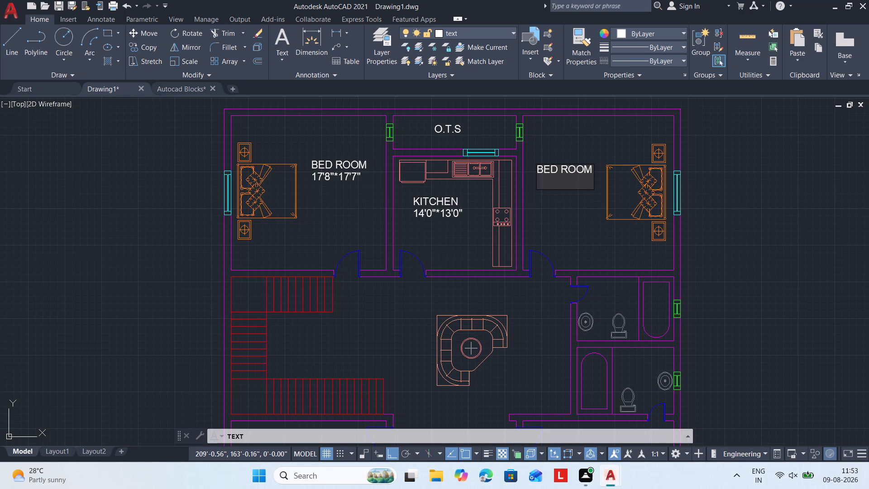
text(17;)
key(BackSpace)
text('2"*)
text(17')
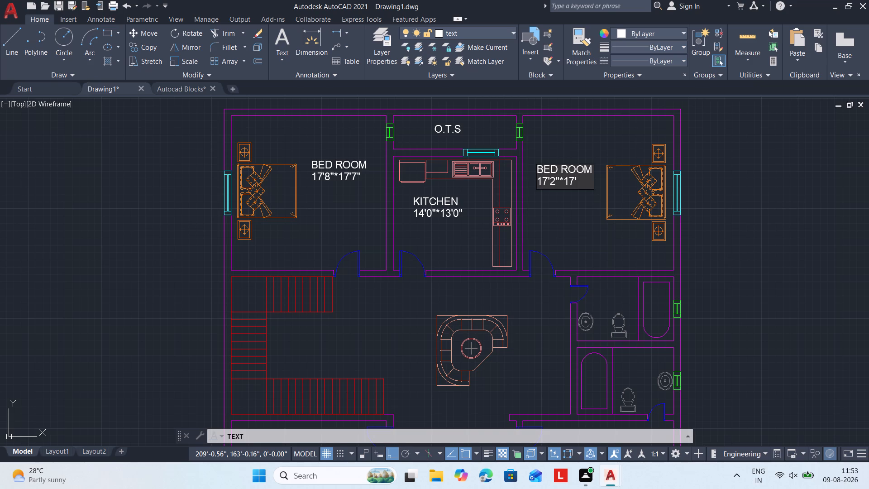
key(8)
key(BackSpace)
text(7")
Label the upper bathroom with BATH and the size 11'*7'3" on a second line, above the washbasin and toilet.
click(590, 290)
text(BAT)
key(h)
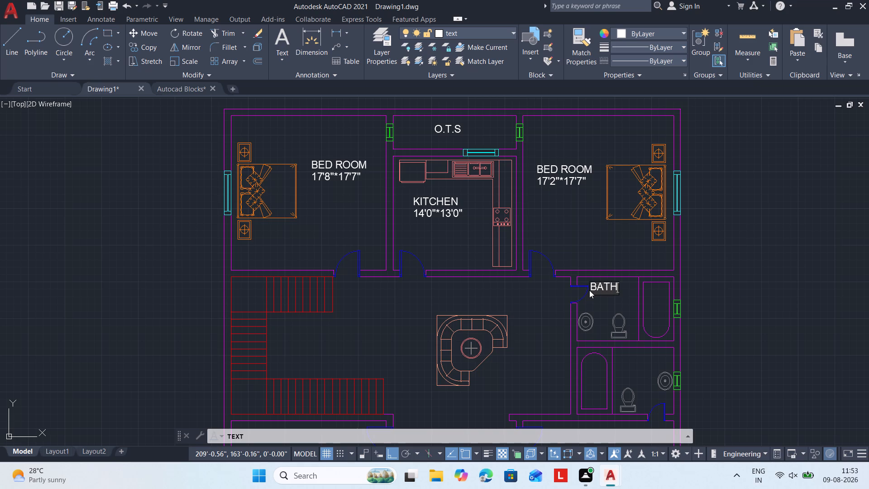
key(Return)
key(1)
key(1)
text('*)
text(7'3")
Label the lower bathroom with BATH and the size 11'*7'7" on a second line, above the toilet beside the bathtub.
click(619, 356)
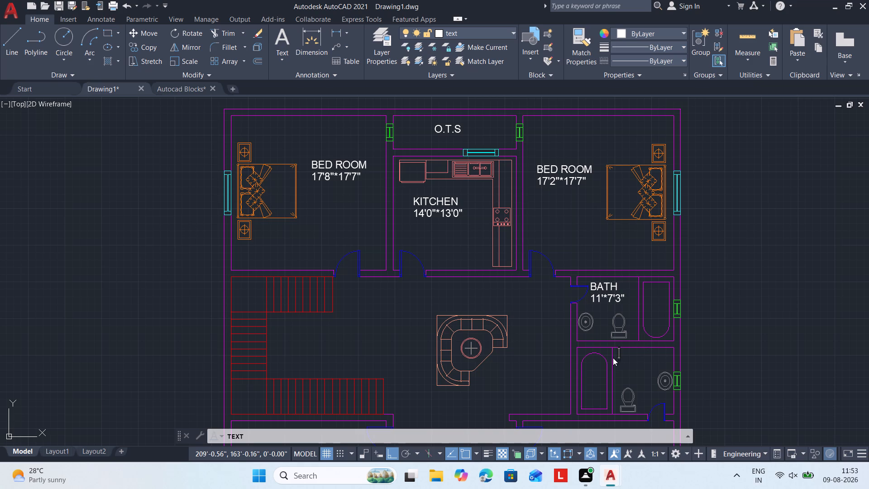
click(618, 359)
key(b)
key(a)
key(t)
key(h)
key(Return)
text(11)
key(apostrophe)
key(asterisk)
text(7')
key(7)
key(shift+quotedbl)
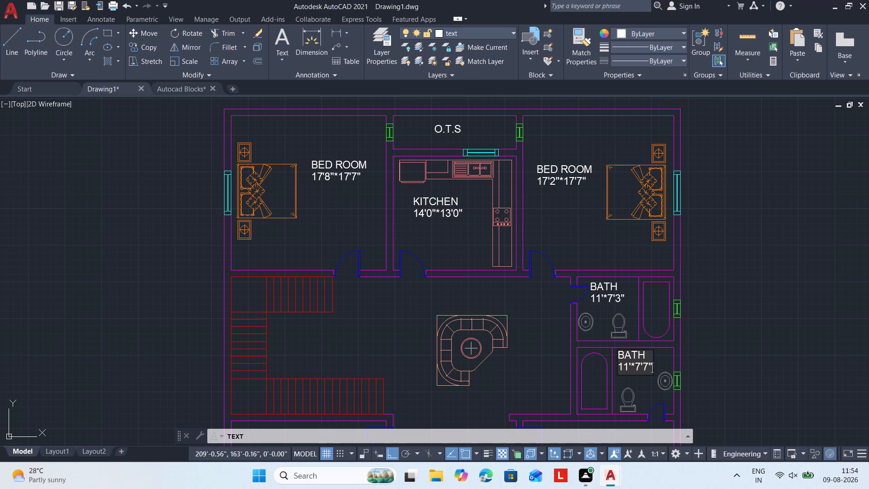
key(BackSpace)
key(BackSpace)
key(7)
key(shift+quotedbl)
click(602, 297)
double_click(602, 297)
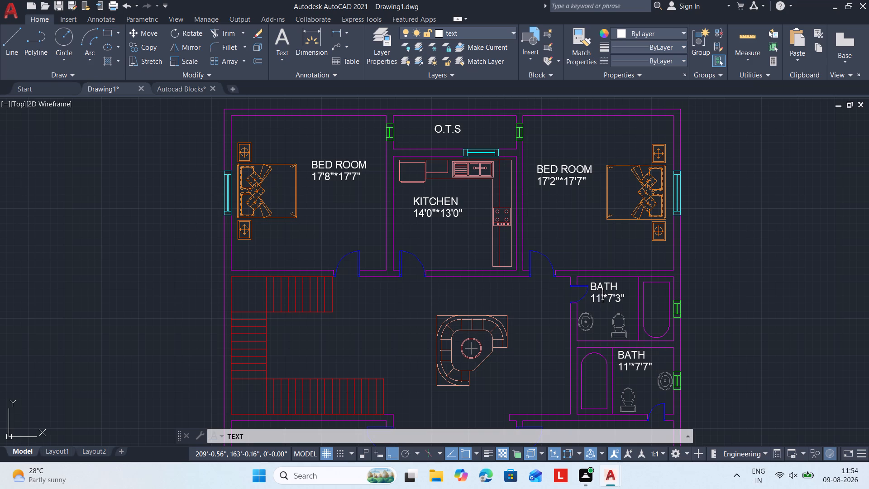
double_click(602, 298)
Label the staircase with STAIR and the size 18'7"*15'7" on a second line, in the open space between the flights.
click(354, 325)
click(290, 326)
click(291, 331)
text(STAIR)
key(Return)
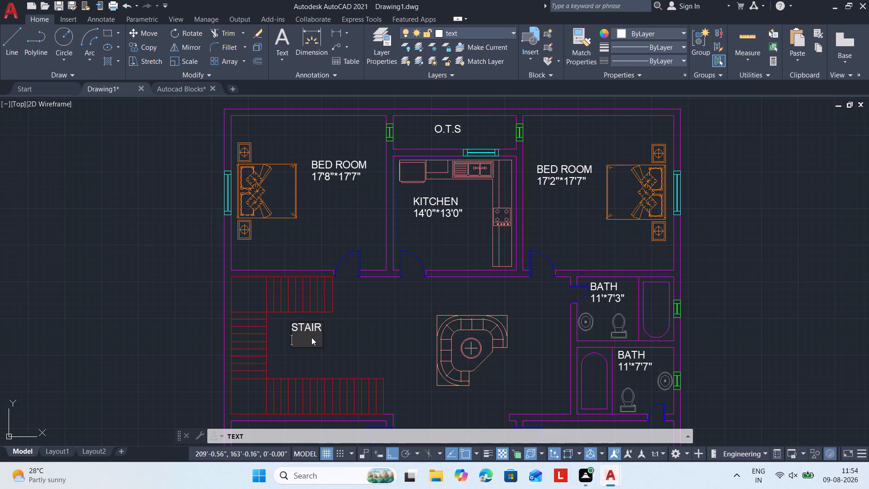
text(17)
key(BackSpace)
text(8')
text(7")
key(asterisk)
text(15'7")
Label the living area with LIVING and the size 20'0"*15'7" on a second line, beside the corner sofa.
middle_drag(411, 356, 310, 311)
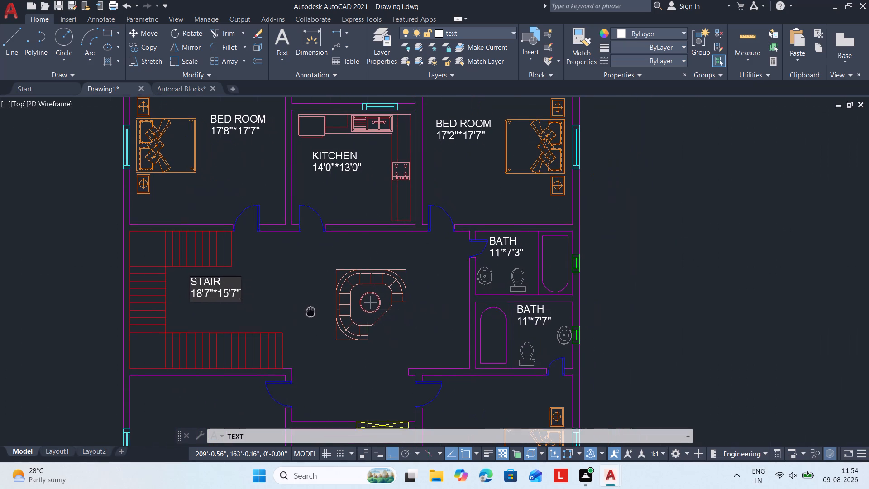
middle_drag(310, 311, 310, 311)
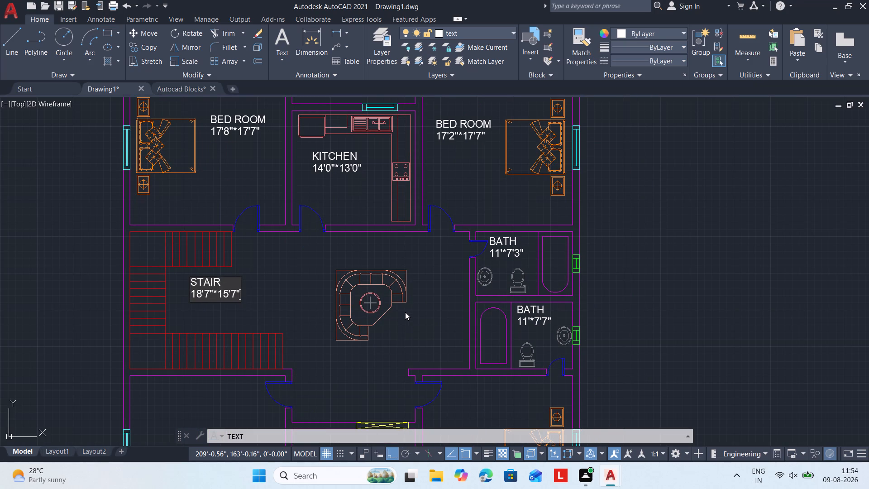
click(408, 316)
text(LIVINF)
key(BackSpace)
key(g)
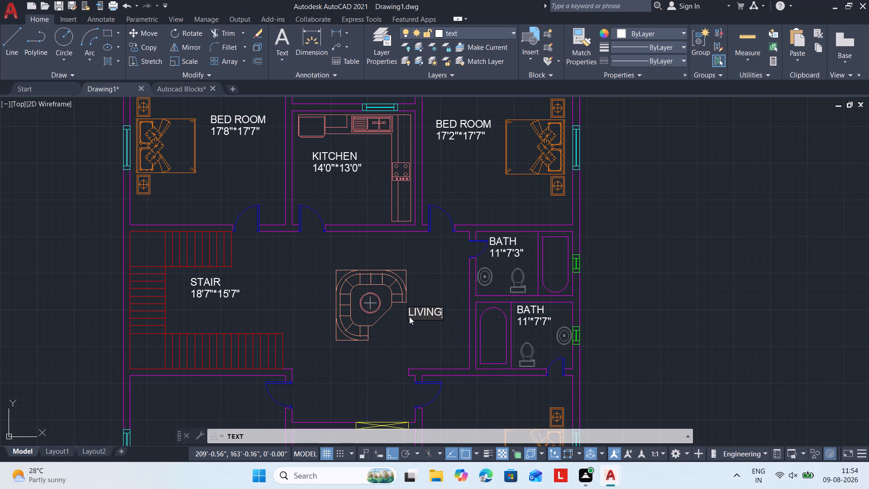
key(Return)
text(20'0")
key(asterisk)
text(15')
key(shift+quotedbl)
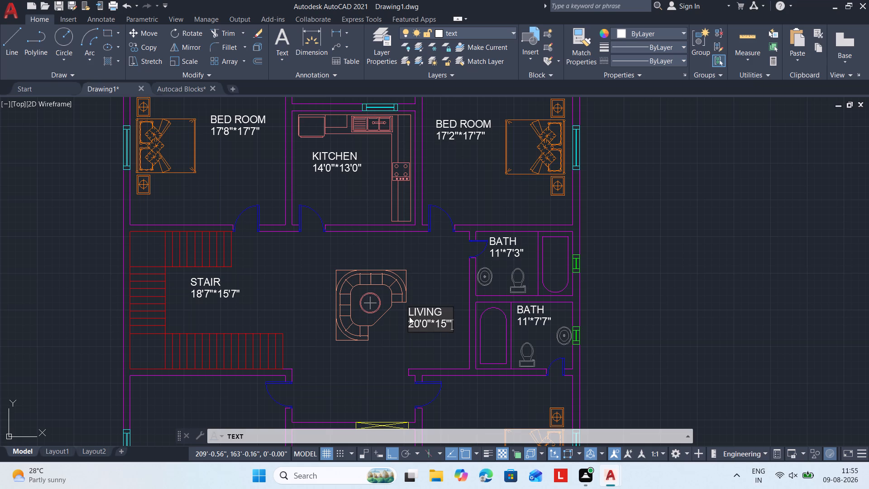
key(BackSpace)
text(7")
Label the lower-left bedroom with BED ROOM and the size 17'1"*17'3" on a second line, above the bed.
middle_drag(401, 356, 405, 277)
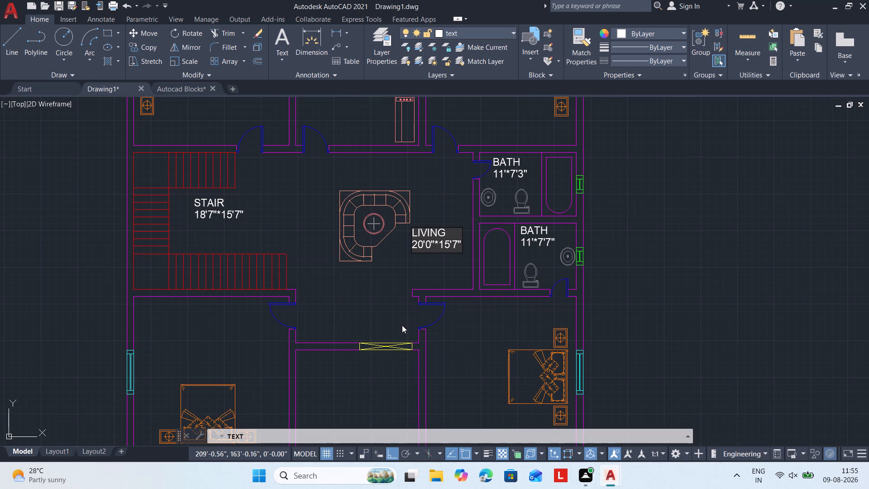
click(179, 328)
text(BED V)
key(BackSpace)
text(ROO,)
key(BackSpace)
key(comma)
key(BackSpace)
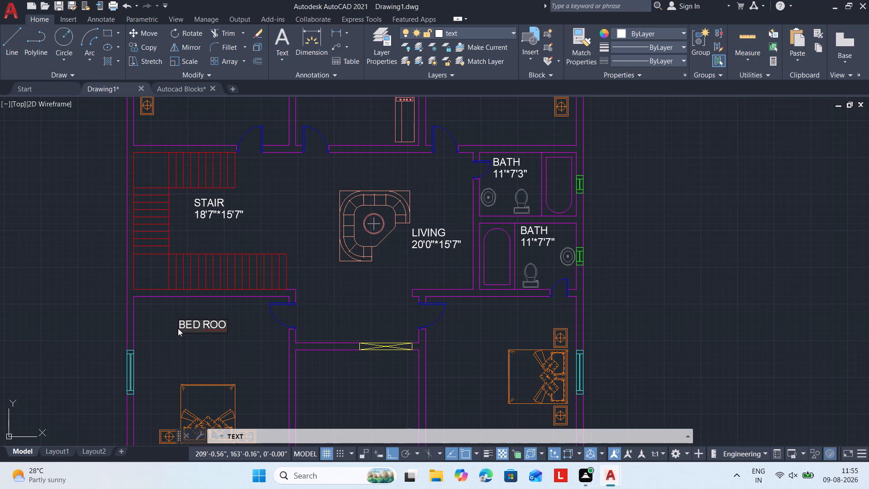
key(m)
key(Return)
text(17'1")
key(asterisk)
text(17'3)
key(shift+quotedbl)
Label the entrance space between the two lower bedrooms with PORCH and the size 13'8"*11'2" on a second line.
middle_drag(372, 346, 299, 279)
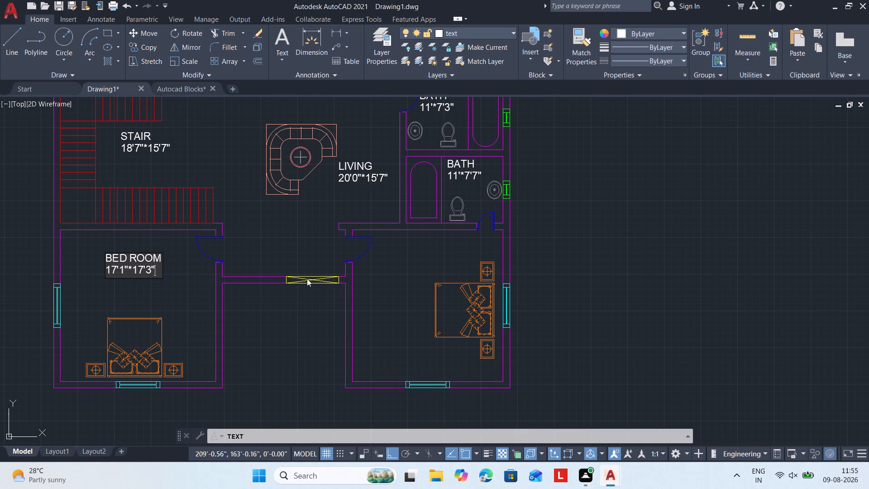
click(259, 312)
text(POR)
text(CH)
key(Return)
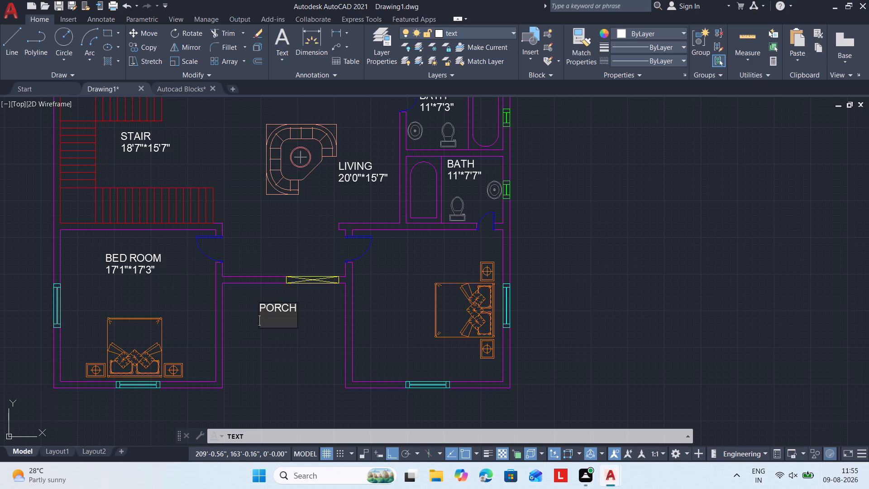
text(13'8"*)
key(1)
text(1';)
key(BackSpace)
text(2")
Label the lower-right bedroom with BED ROOM and the size 17'3"*17'3" on a second line, beside the bed.
click(365, 293)
text(BE)
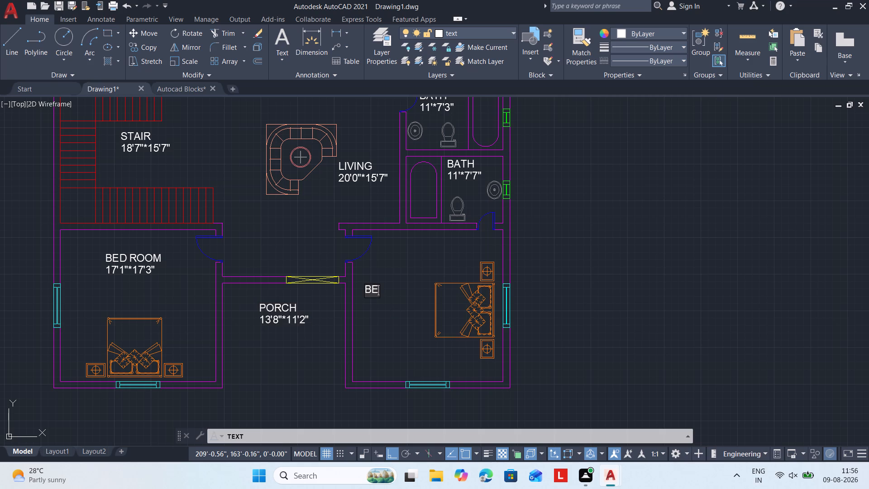
key(e)
key(BackSpace)
text(D ROOOM)
key(BackSpace)
key(BackSpace)
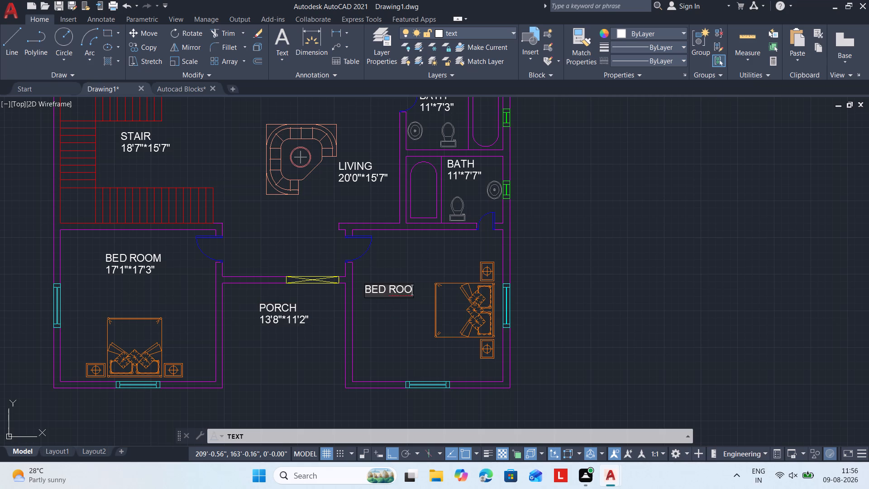
key(m)
key(Return)
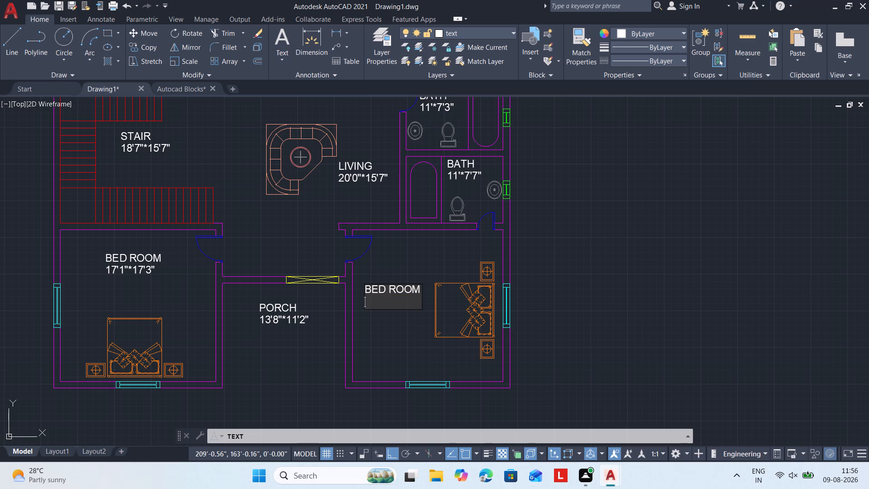
text(17'3"*)
text(17'3")
middle_drag(302, 236, 436, 355)
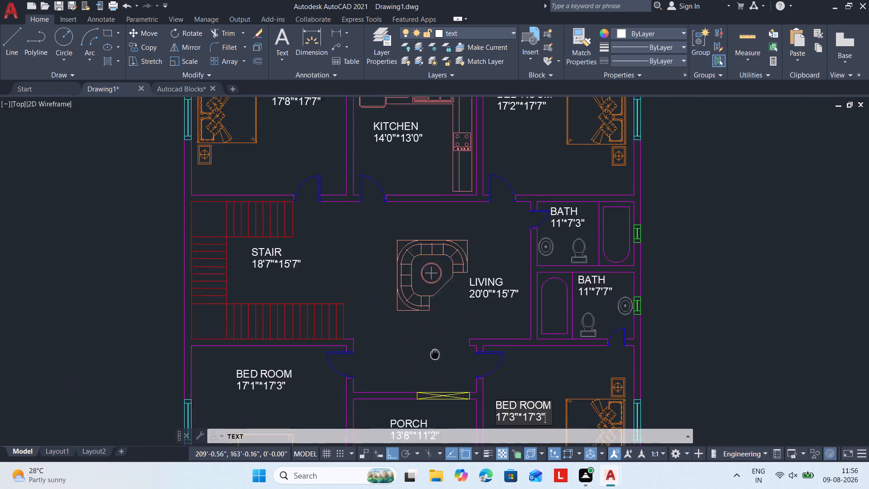
middle_drag(436, 355, 411, 326)
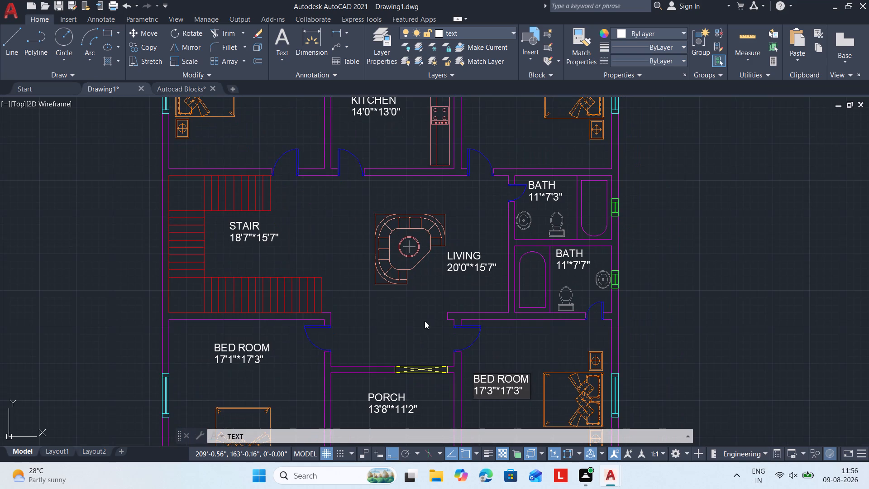
key(space)
key(space)
key(BackSpace)
click(527, 349)
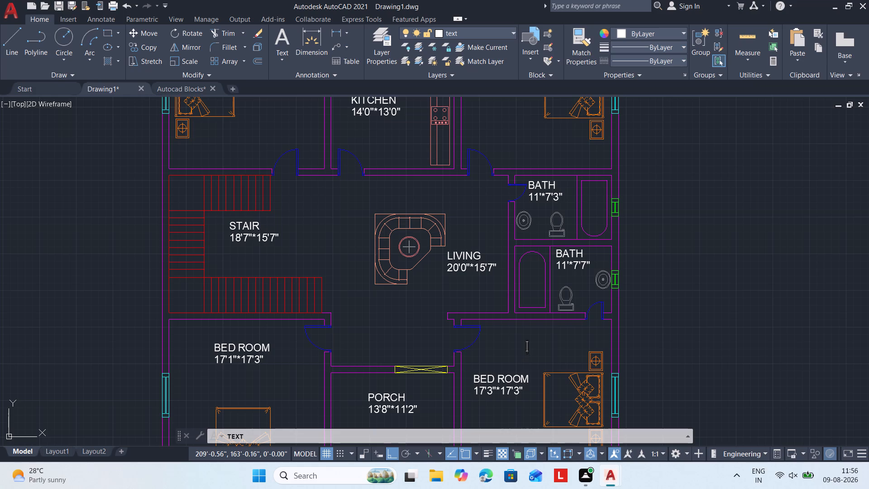